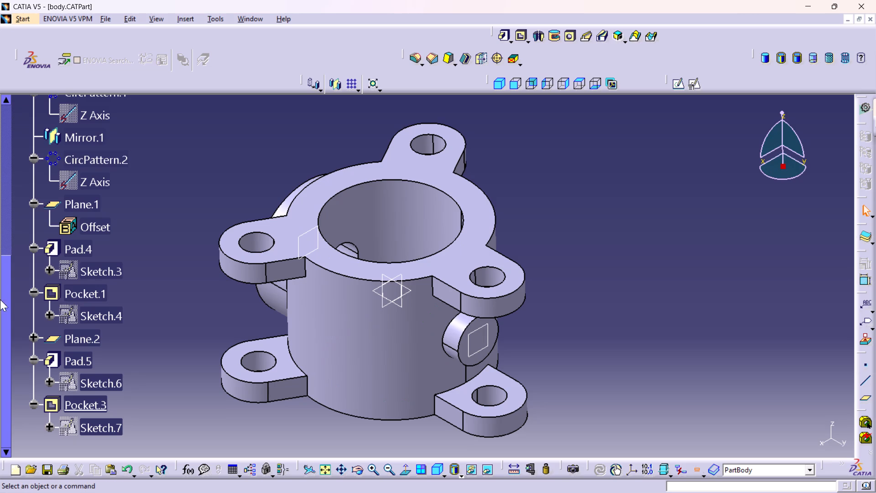
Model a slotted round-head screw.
Open the plate CATIA part from the butter fly folder inside the CATIA folder in Documents.
left_click(32, 470)
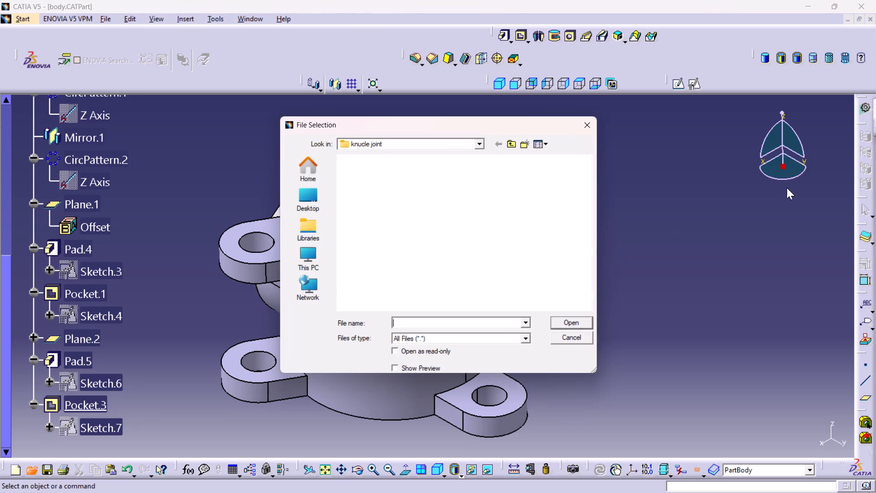
scroll(464, 227, "down", 1)
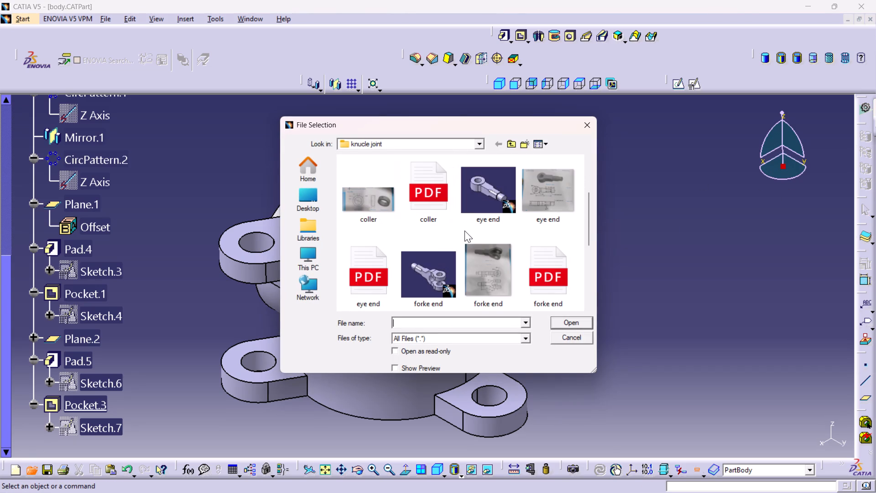
scroll(464, 231, "down", 1)
double_click(311, 206)
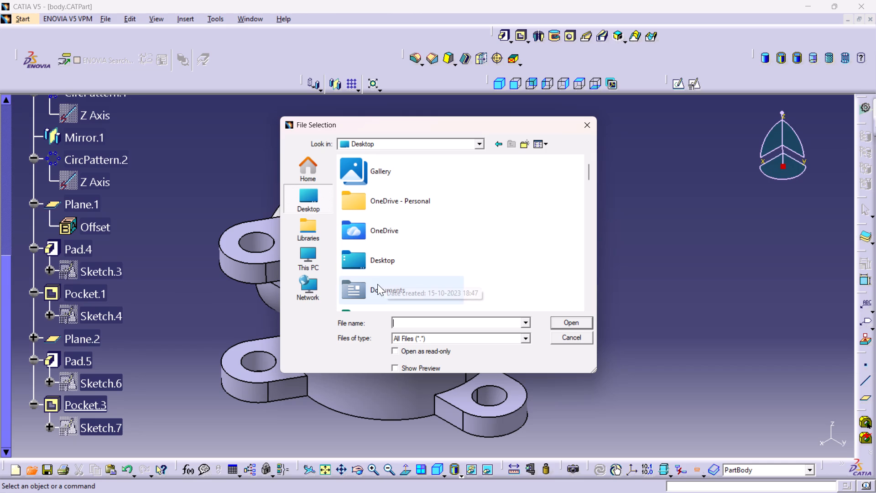
left_click(377, 284)
double_click(366, 292)
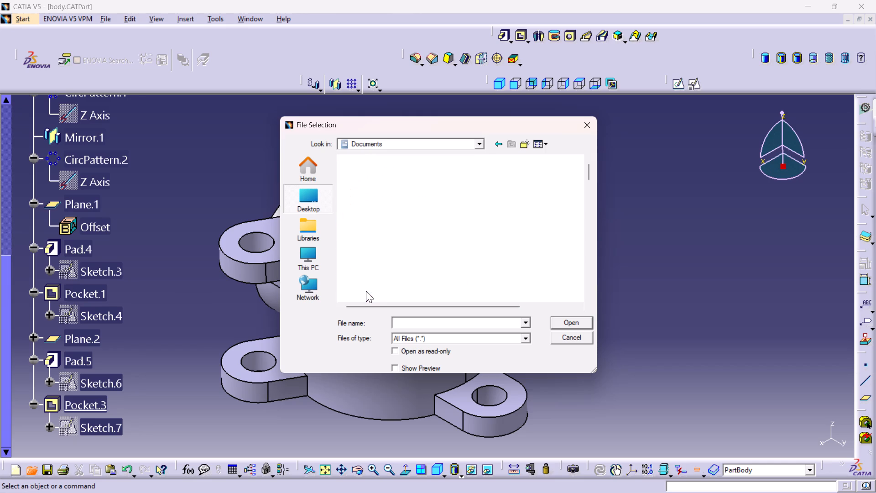
double_click(382, 194)
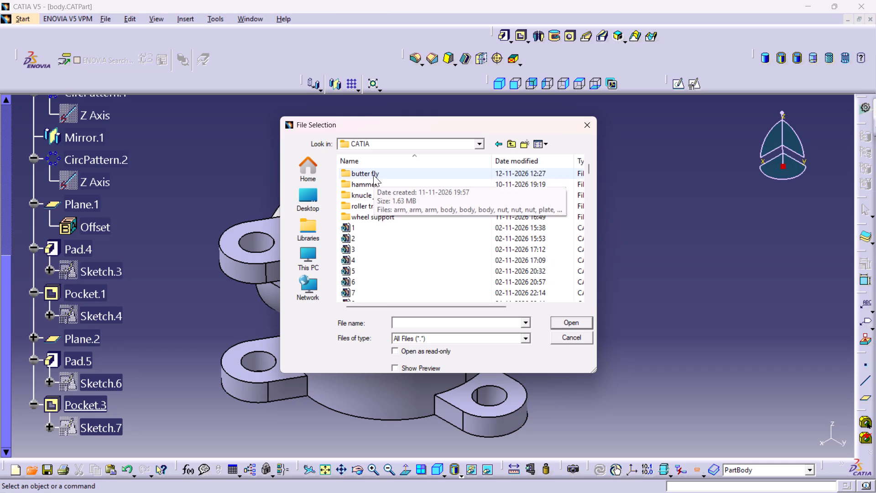
double_click(373, 175)
scroll(362, 214, "down", 1)
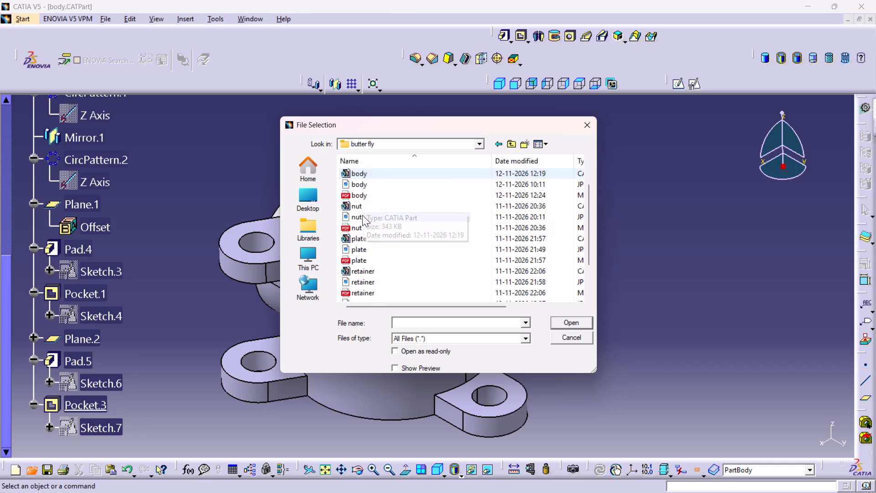
scroll(365, 223, "down", 1)
double_click(358, 208)
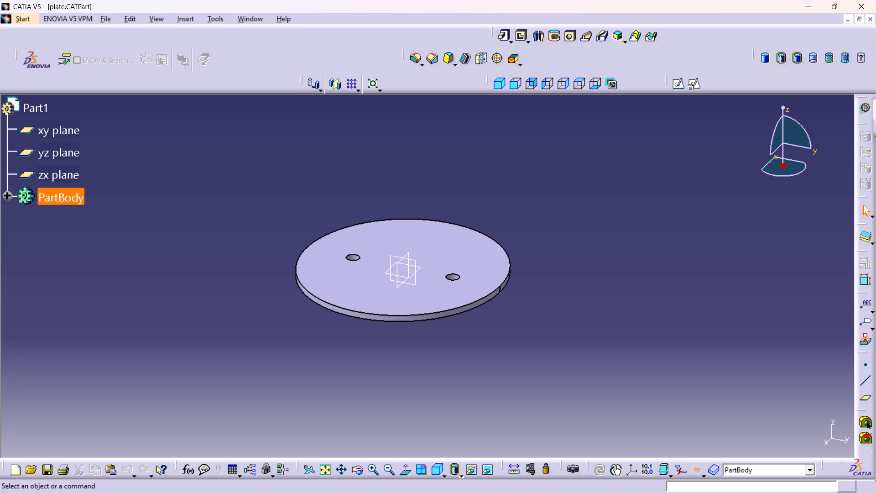
Open Sketch.1 under Pad.1 and examine the plate's outline, hole diameter and hole spacing dimensions.
left_click(8, 197)
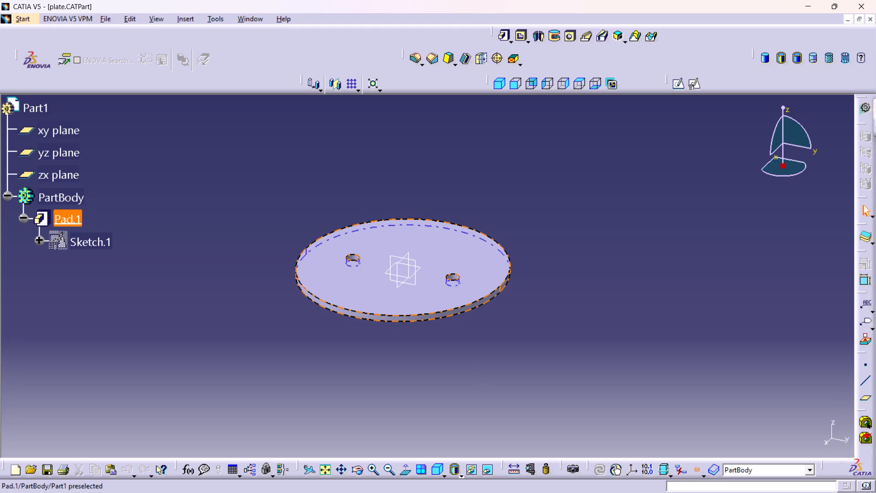
double_click(73, 245)
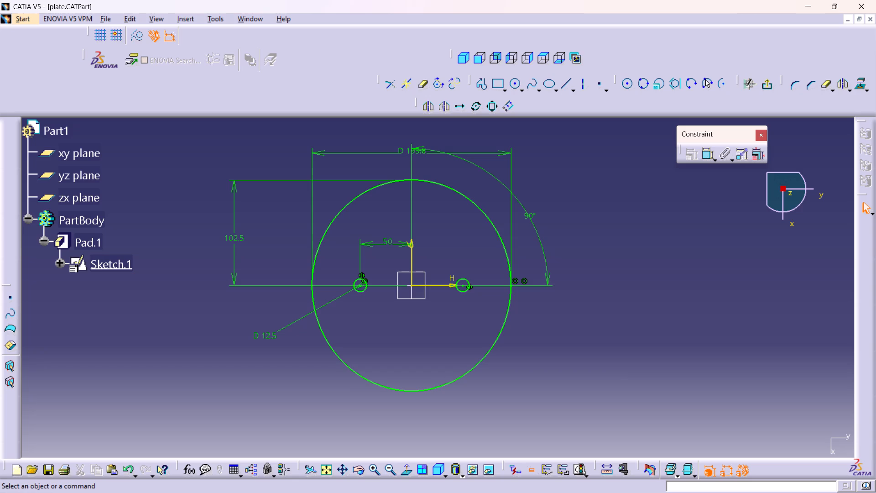
middle_click_drag(449, 251, 449, 185)
right_click(449, 251)
middle_click_drag(451, 184, 457, 204)
right_click(451, 184)
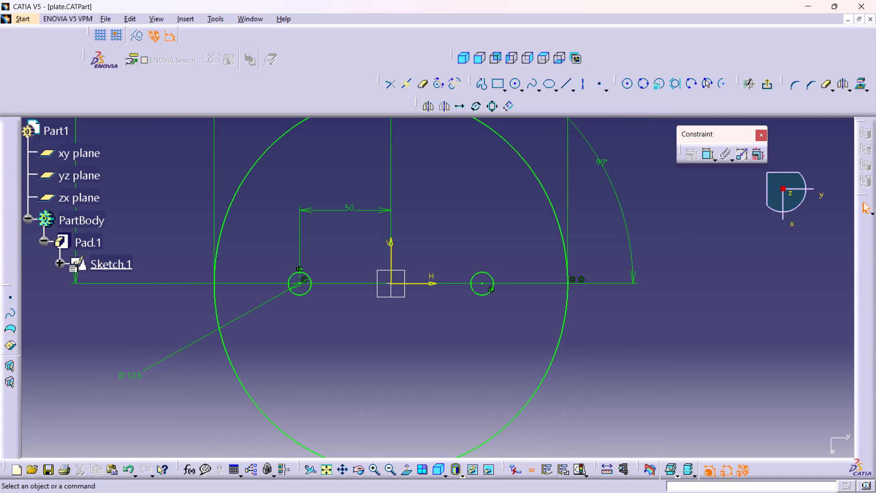
middle_click_drag(402, 356, 394, 340)
right_click(402, 356)
middle_click_drag(403, 320, 504, 288)
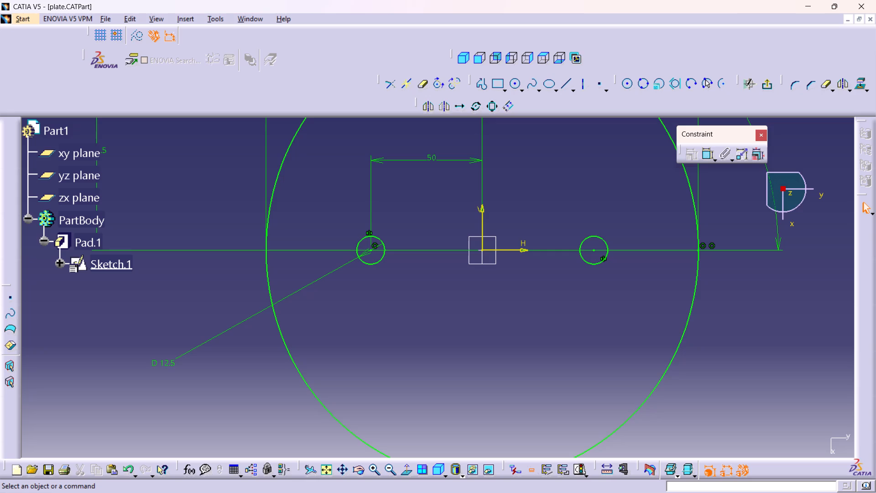
middle_click_drag(455, 304, 469, 342)
right_click(453, 304)
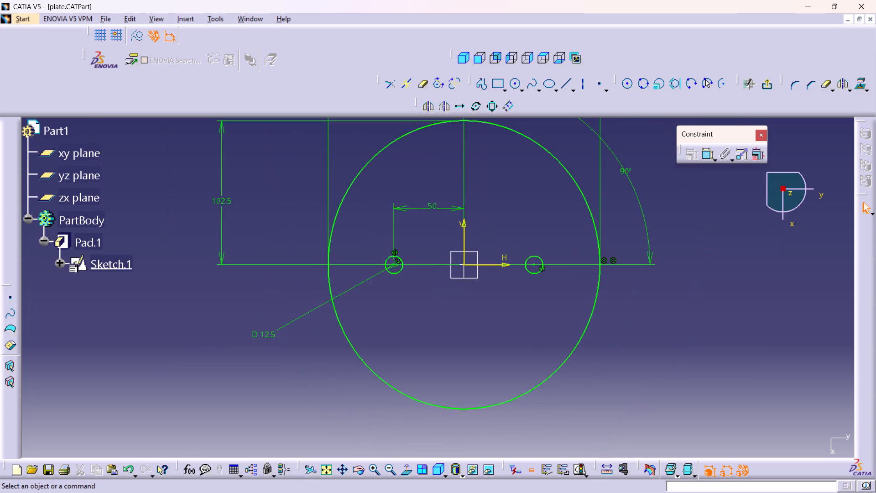
middle_click_drag(484, 336, 463, 366)
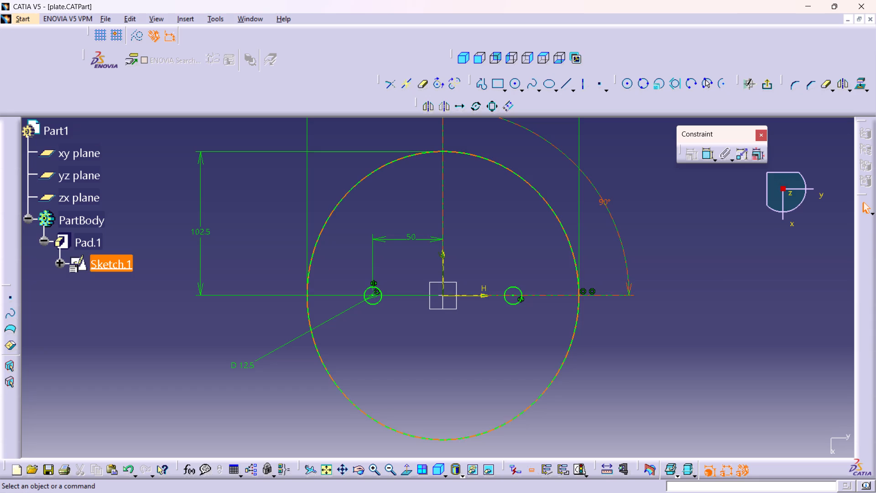
middle_click_drag(689, 318, 689, 330)
right_click(689, 318)
middle_click_drag(689, 324, 679, 353)
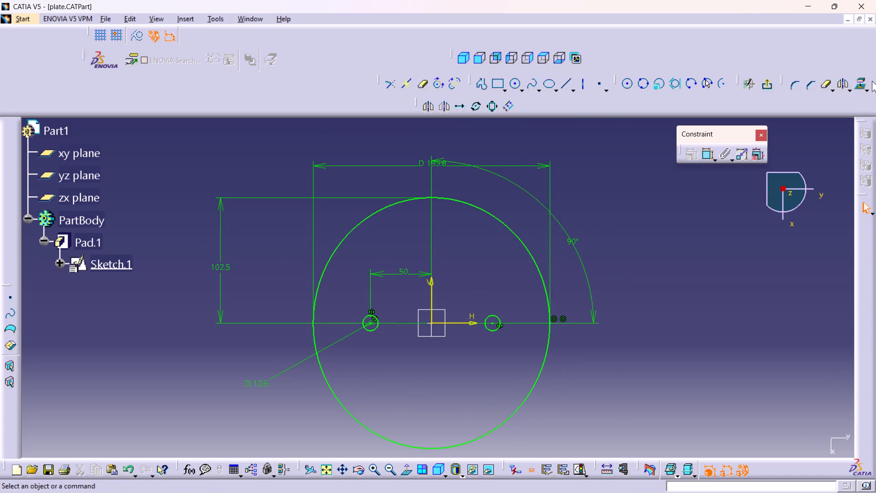
Close the plate part and save its changes.
left_click(871, 20)
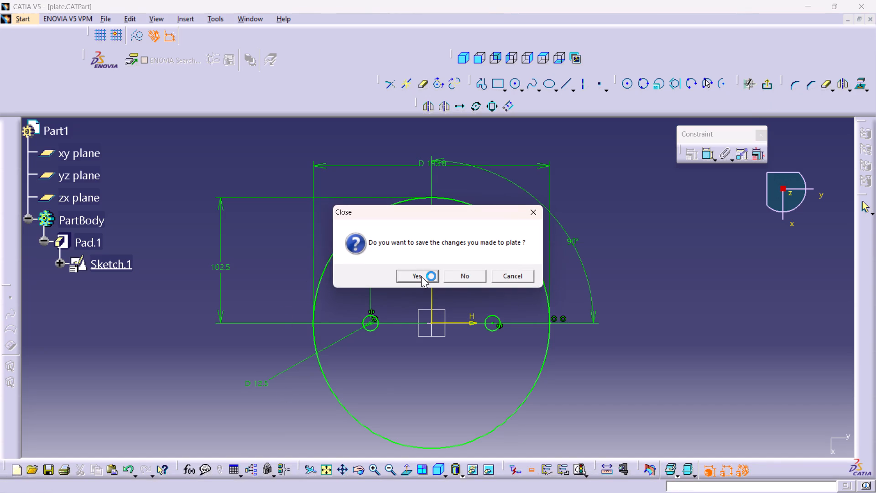
left_click(421, 276)
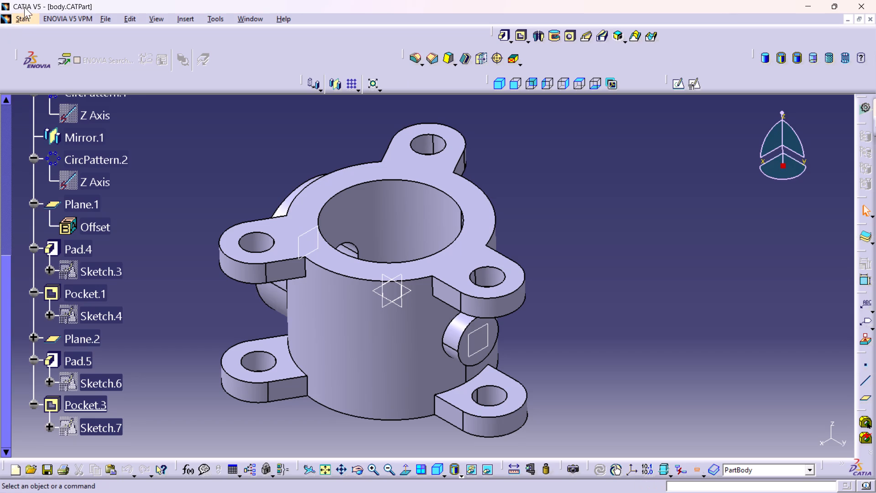
Create a new Part Design part, keeping the name Part3 and hybrid design enabled.
left_click(24, 21)
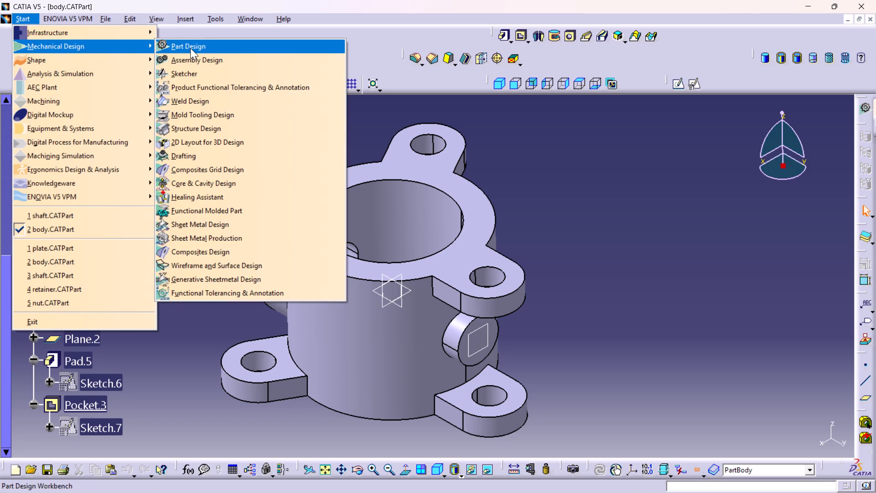
left_click(190, 48)
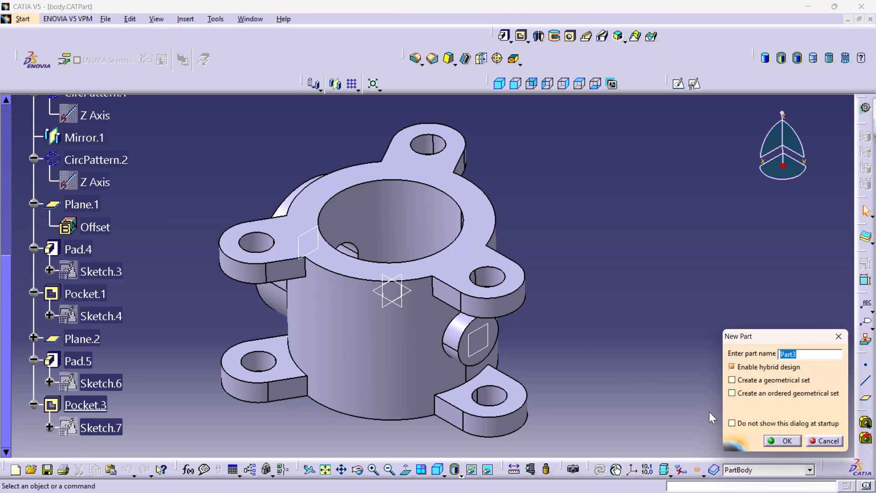
left_click(788, 442)
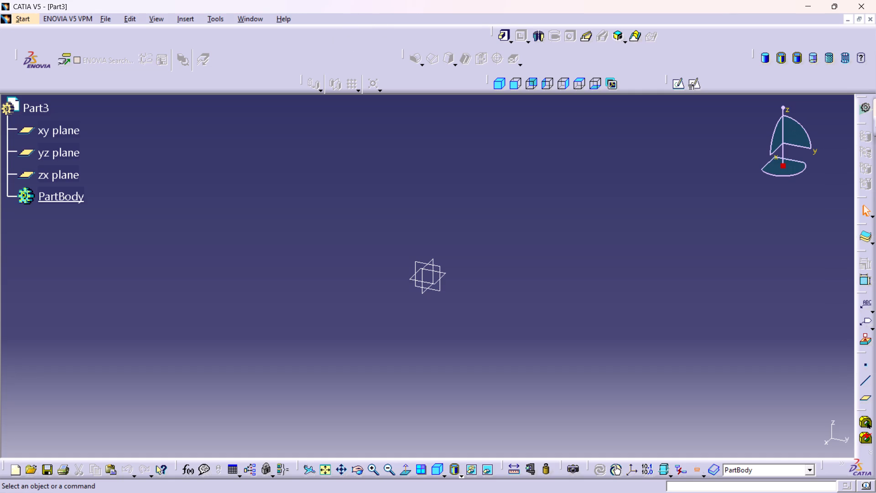
Create a positioned sketch on the zx plane.
left_click(421, 275)
left_click(691, 86)
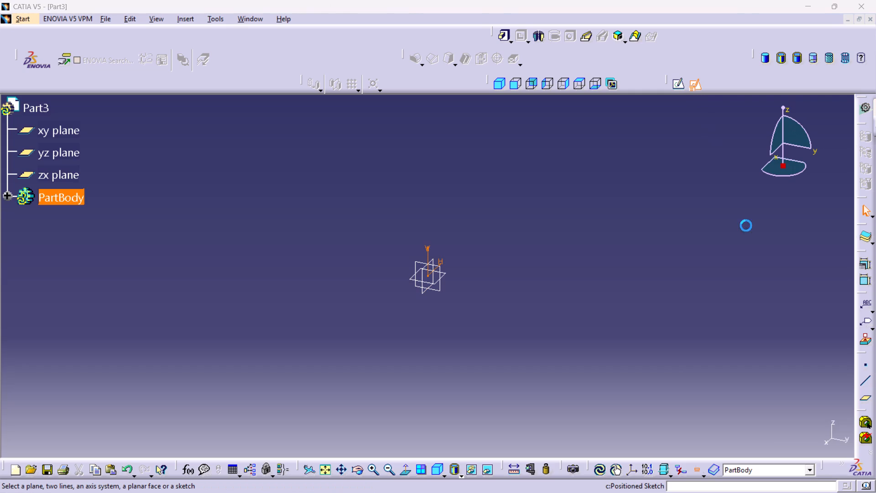
left_click(772, 439)
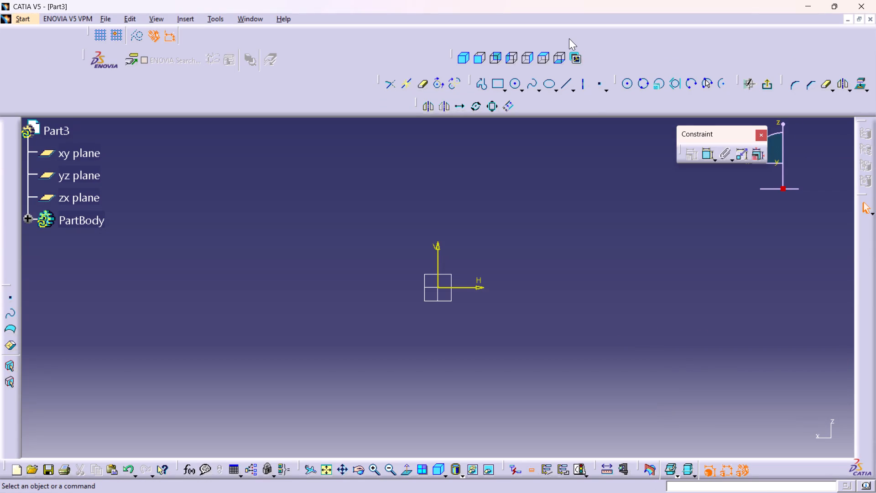
Sketch a closed profile from the origin: three-point arc, about 11 mm drop, about 73 mm horizontal line, drop to the H axis, line back.
double_click(483, 84)
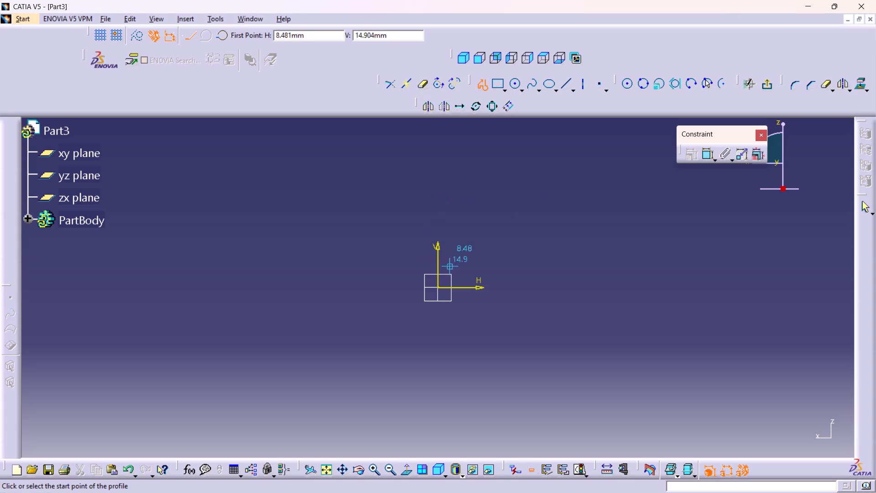
left_click(436, 286)
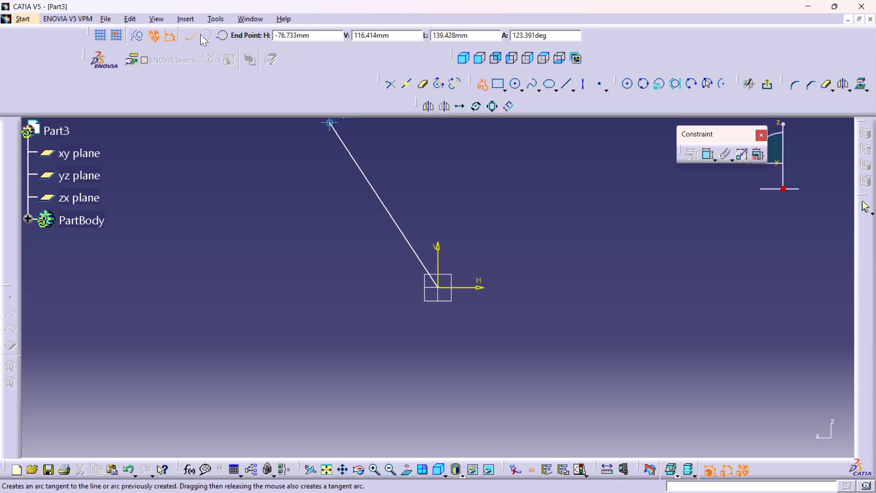
left_click(200, 34)
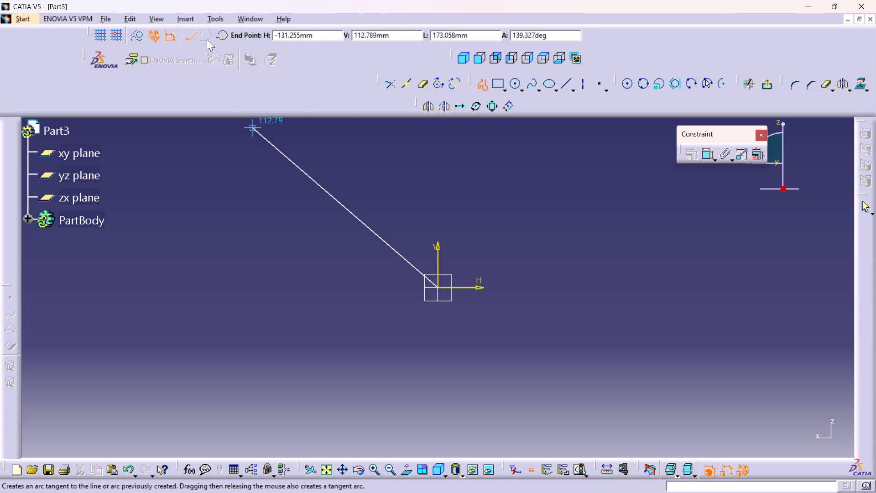
left_click(224, 37)
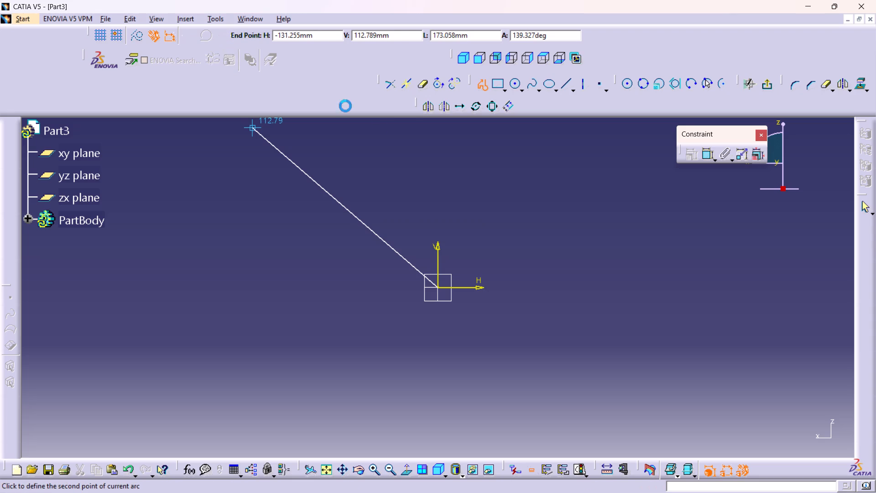
left_click(474, 249)
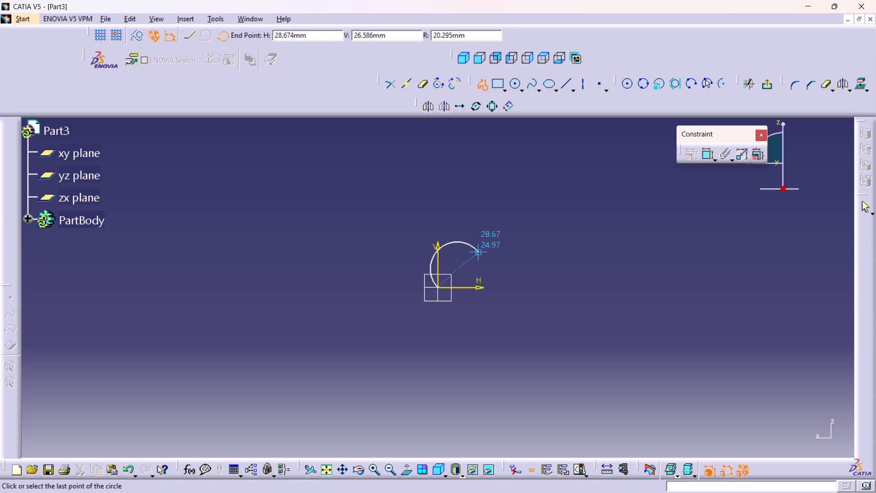
left_click(478, 247)
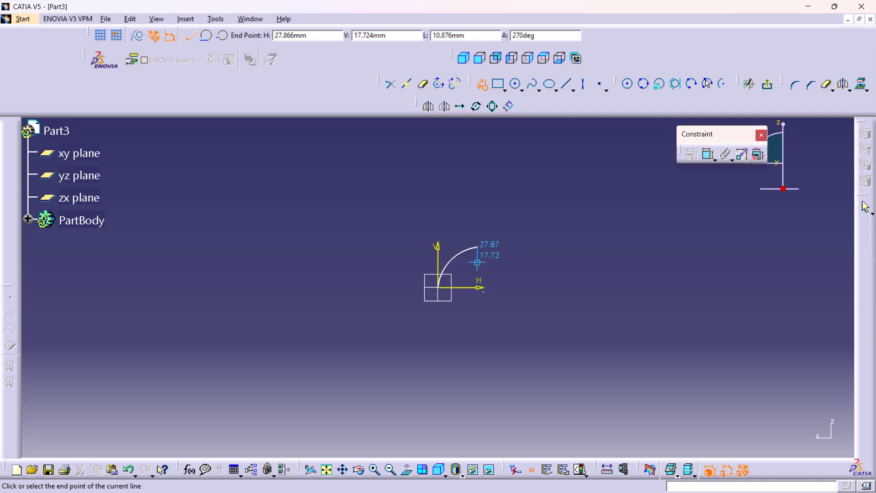
left_click(475, 262)
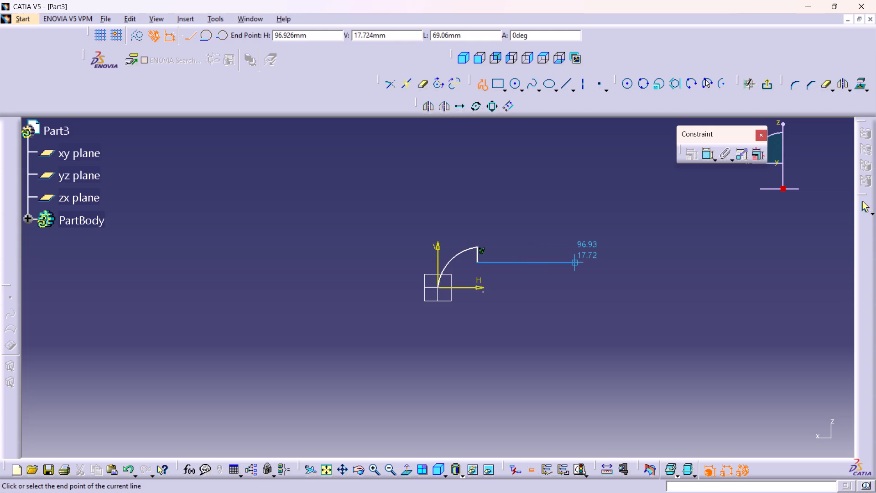
left_click(581, 261)
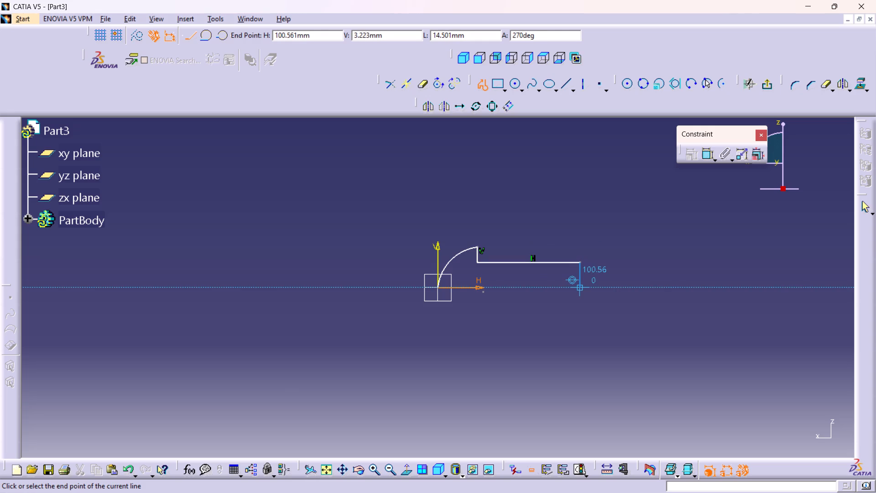
left_click(578, 289)
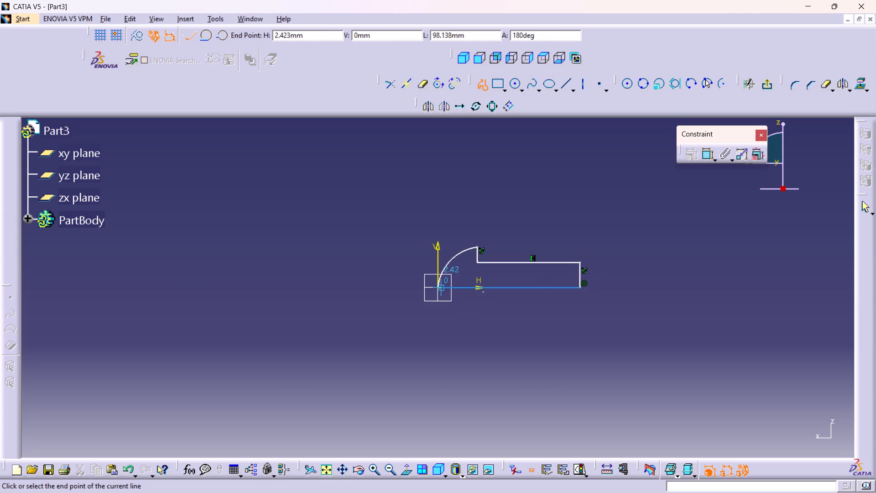
left_click(438, 285)
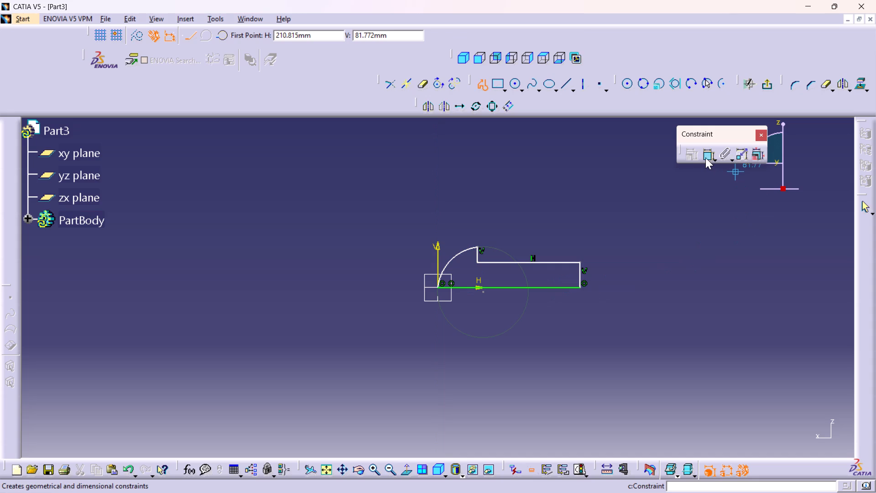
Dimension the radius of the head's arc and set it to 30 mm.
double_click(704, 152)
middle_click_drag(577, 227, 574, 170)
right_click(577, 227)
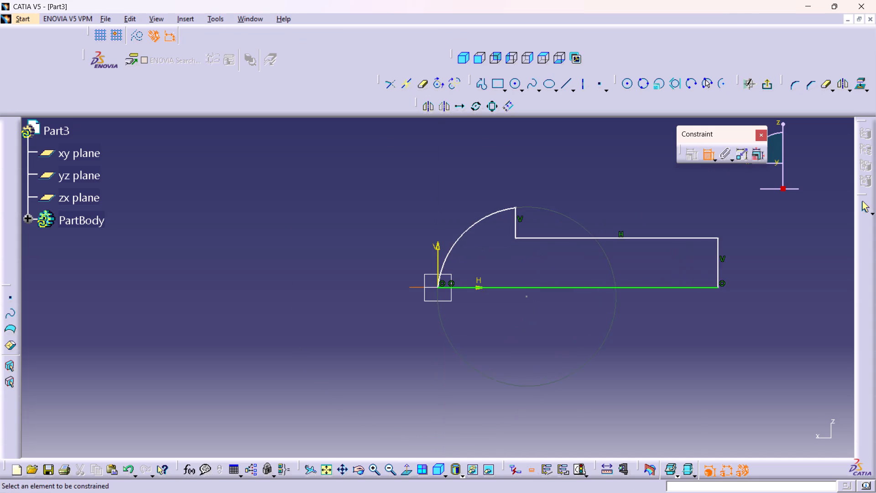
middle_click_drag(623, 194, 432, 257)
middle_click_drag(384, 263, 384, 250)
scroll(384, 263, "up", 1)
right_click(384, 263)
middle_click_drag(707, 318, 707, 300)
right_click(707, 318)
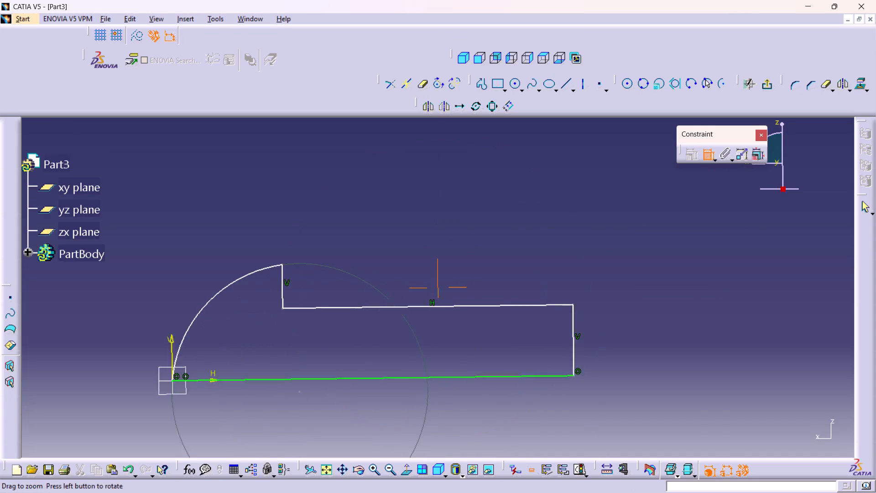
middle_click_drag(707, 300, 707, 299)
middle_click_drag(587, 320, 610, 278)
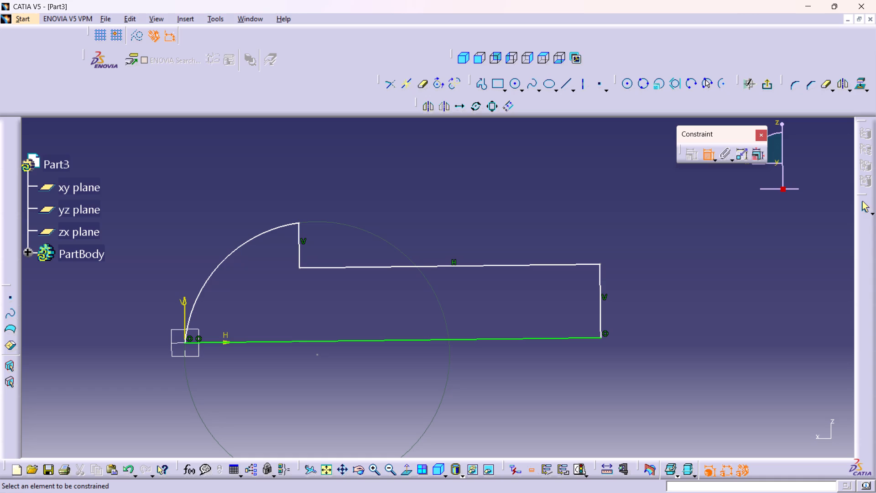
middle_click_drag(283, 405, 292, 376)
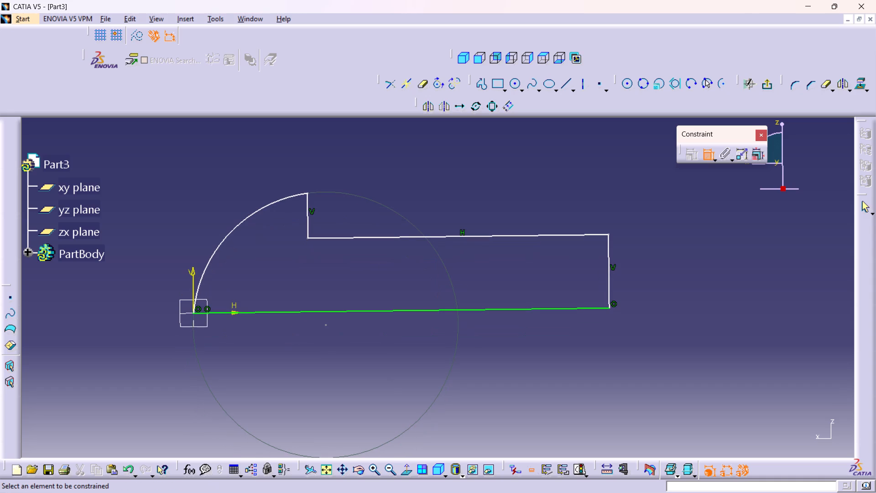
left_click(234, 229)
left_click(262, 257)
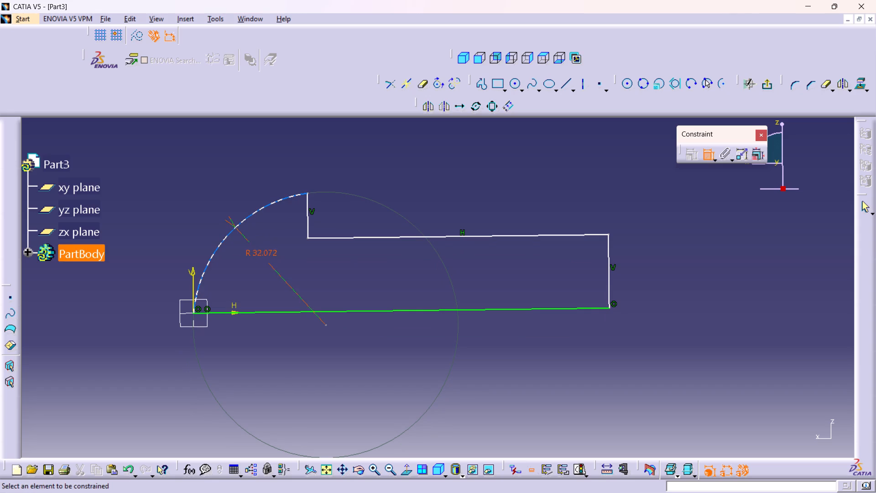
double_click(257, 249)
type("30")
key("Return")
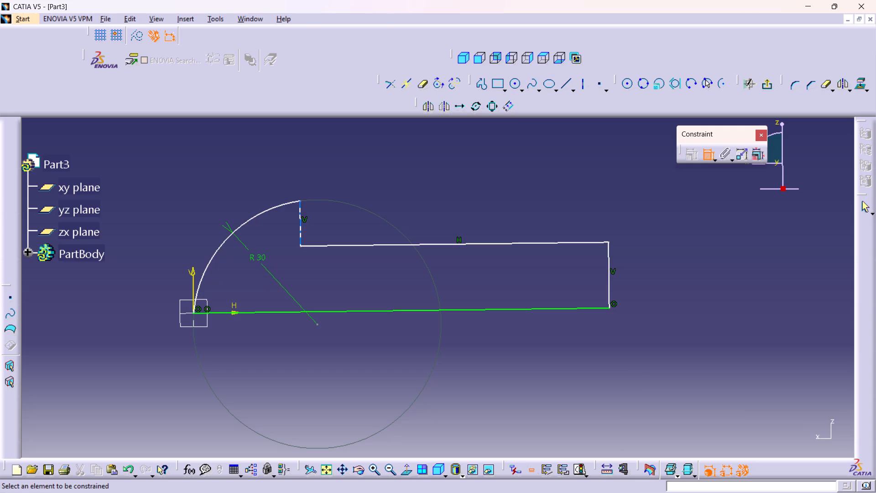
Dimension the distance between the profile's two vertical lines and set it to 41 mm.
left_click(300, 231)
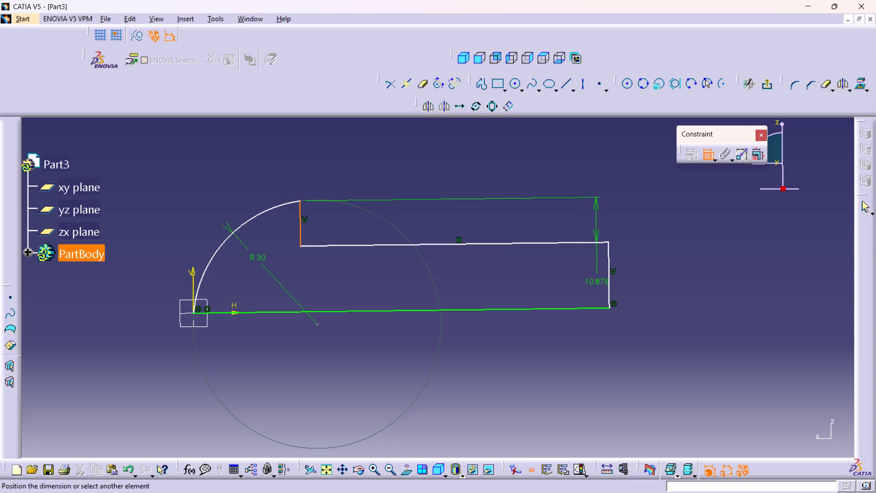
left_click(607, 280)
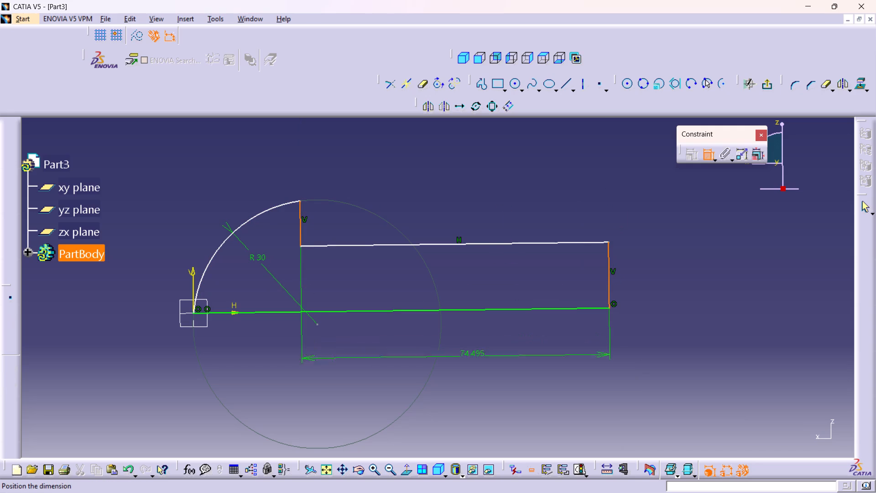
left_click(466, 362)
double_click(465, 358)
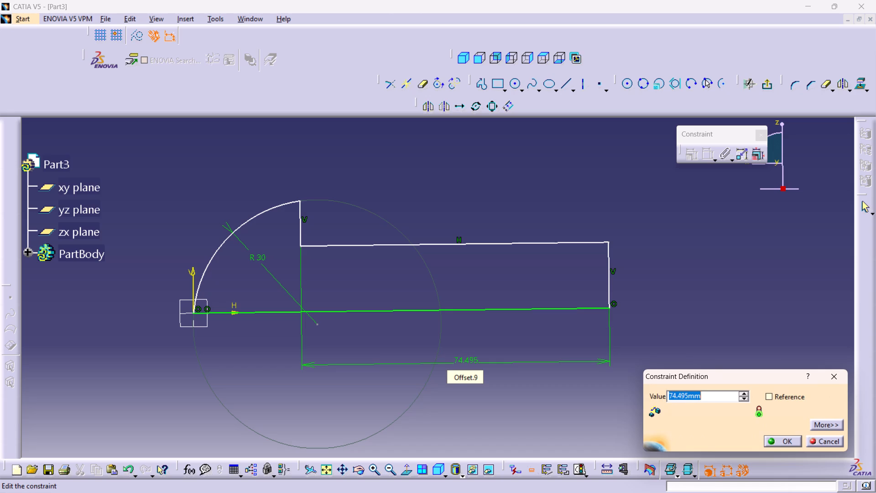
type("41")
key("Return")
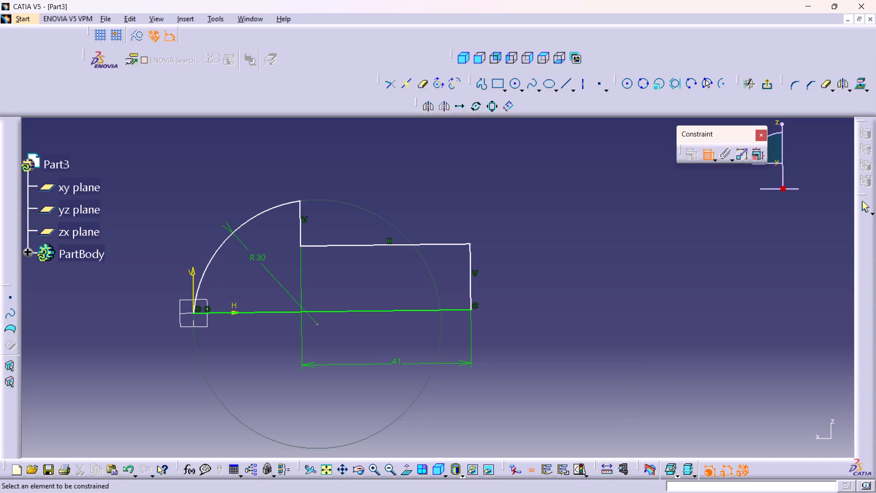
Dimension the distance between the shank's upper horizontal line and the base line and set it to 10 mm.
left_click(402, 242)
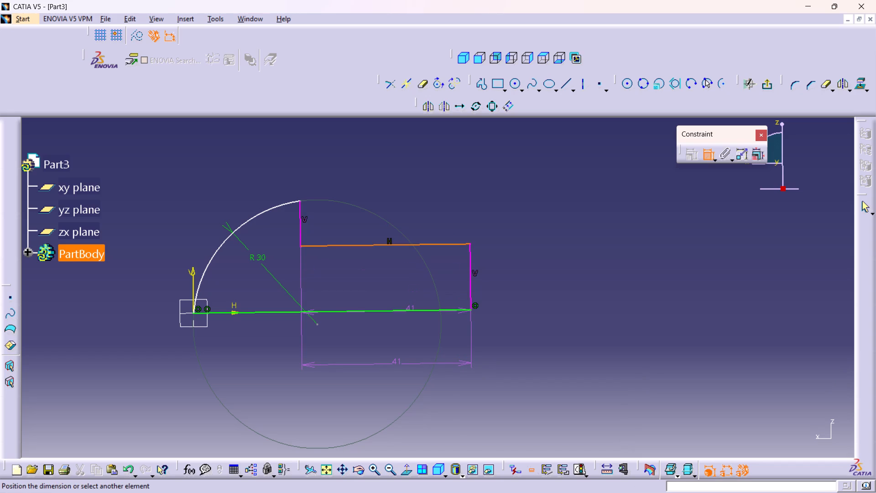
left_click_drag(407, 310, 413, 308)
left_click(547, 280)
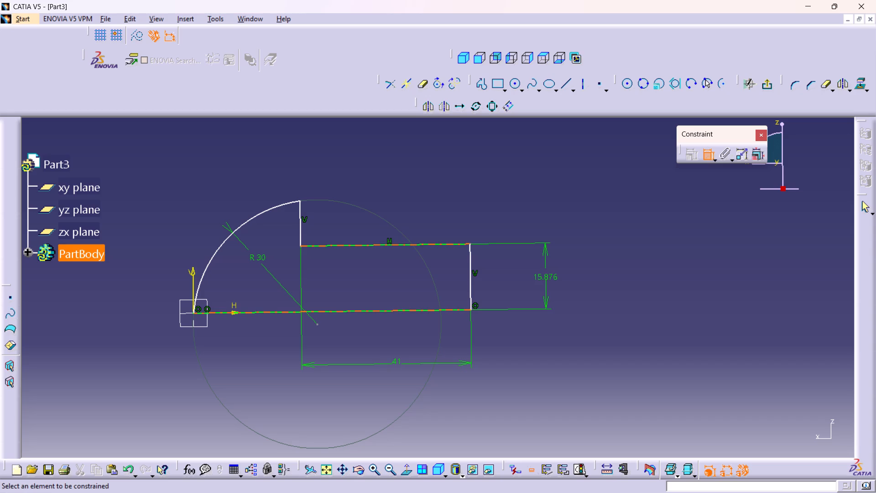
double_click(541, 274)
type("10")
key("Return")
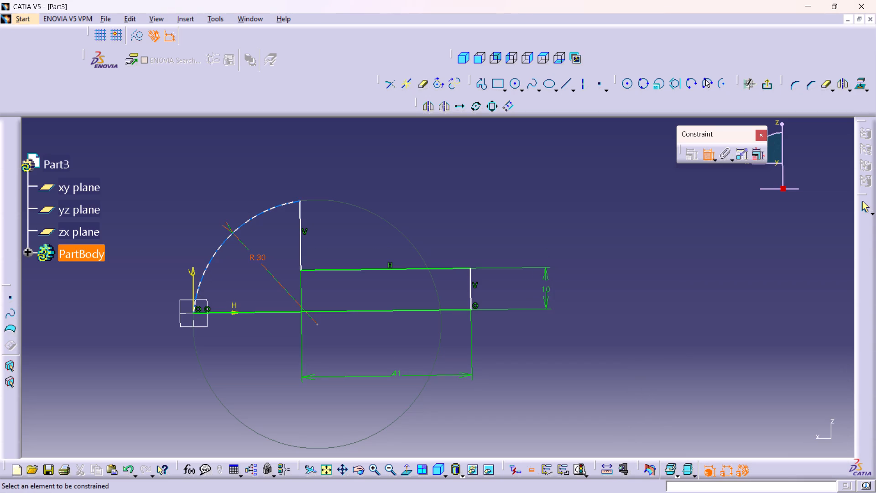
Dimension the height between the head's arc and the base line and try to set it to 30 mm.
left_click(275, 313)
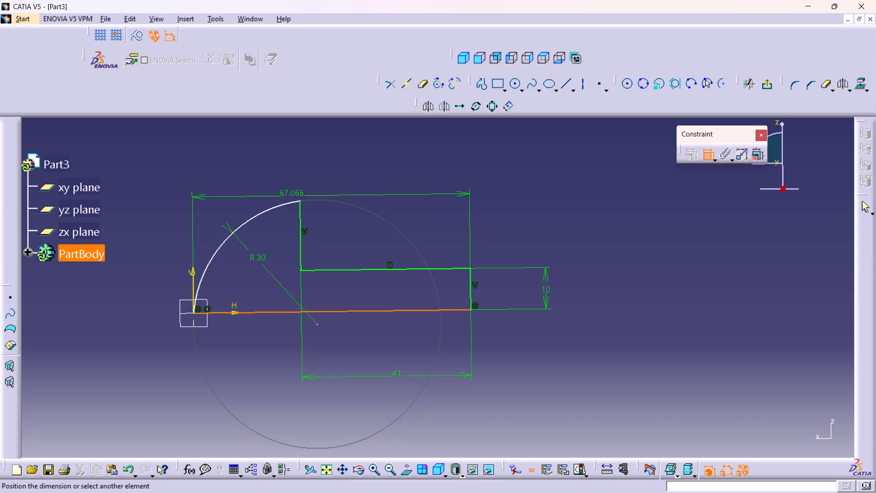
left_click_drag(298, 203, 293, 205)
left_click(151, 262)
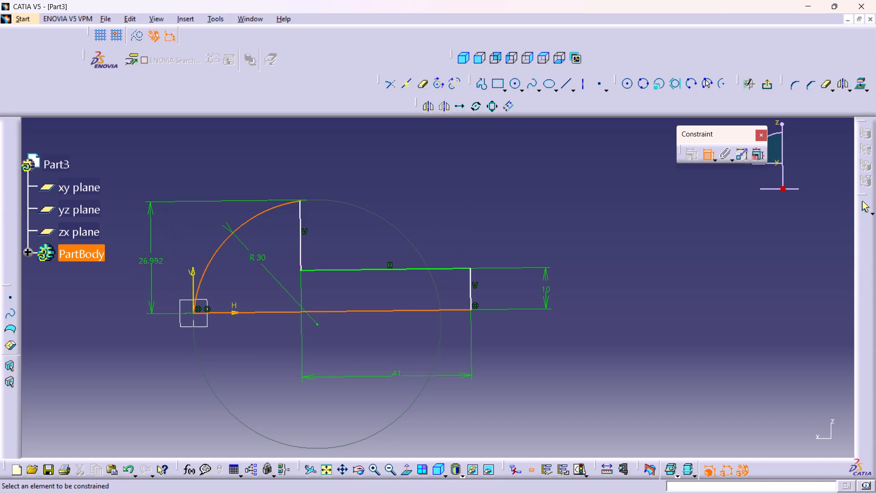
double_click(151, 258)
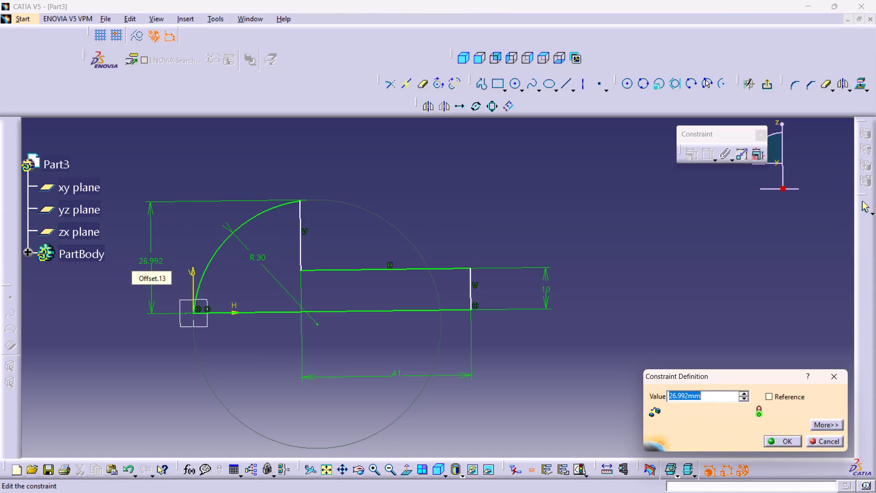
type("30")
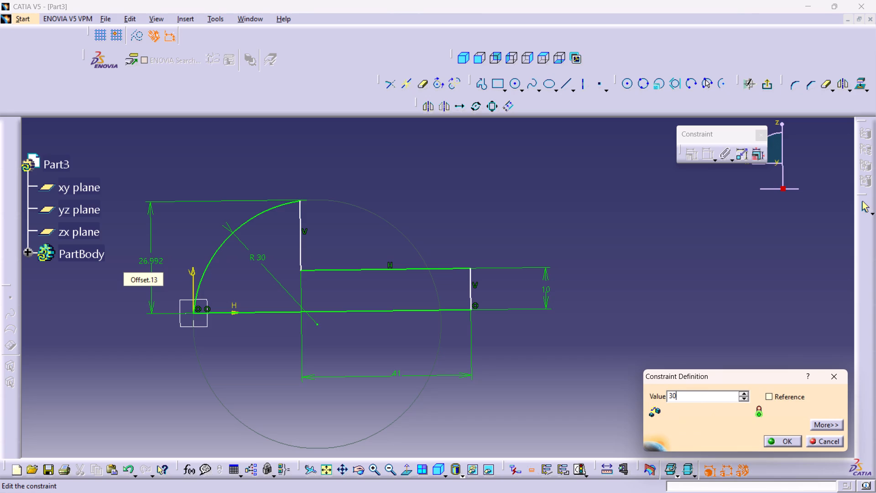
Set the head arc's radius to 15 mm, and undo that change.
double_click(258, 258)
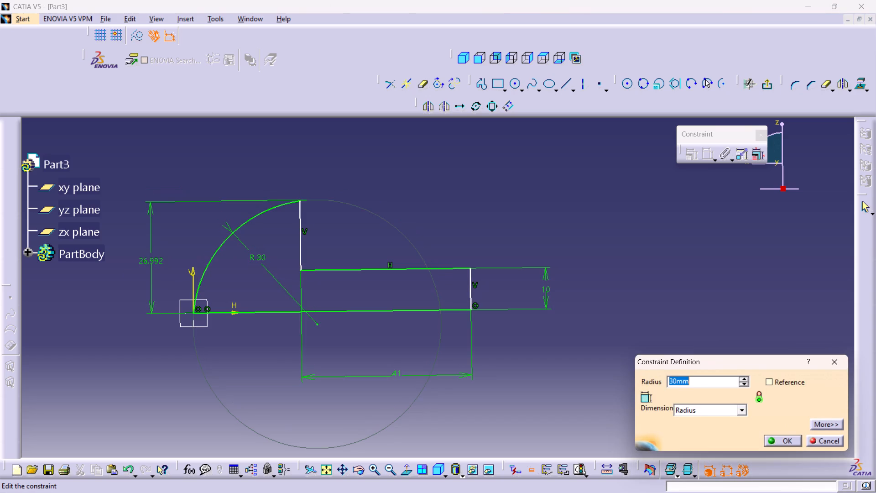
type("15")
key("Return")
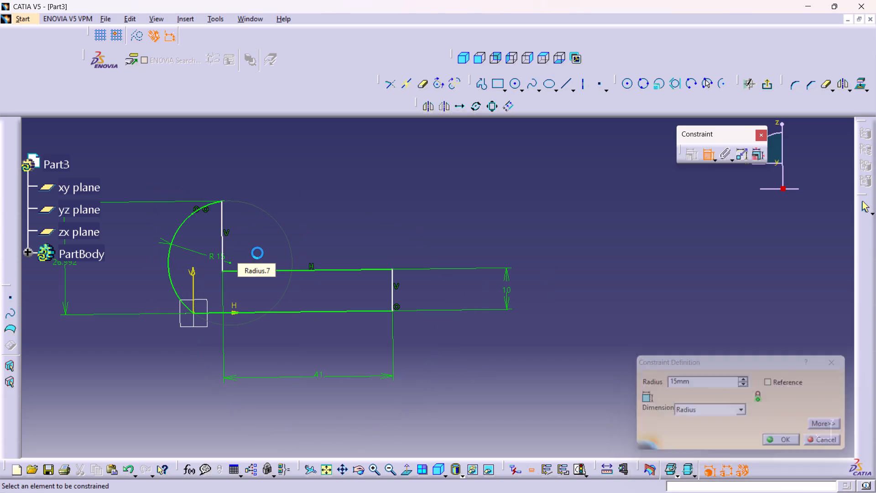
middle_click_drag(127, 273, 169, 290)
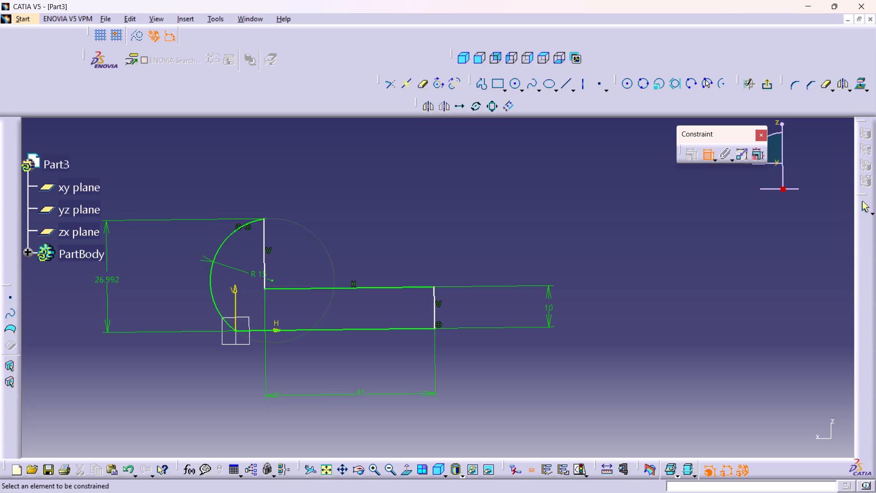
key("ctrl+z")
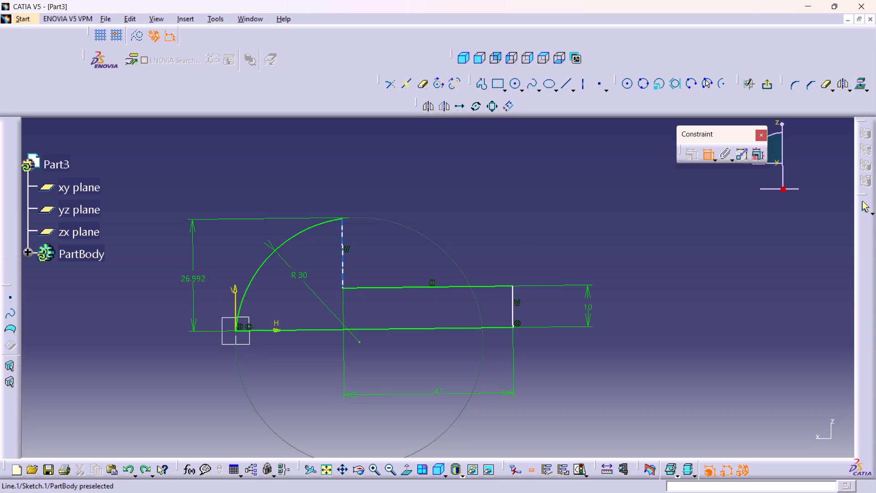
Select the whole sketched profile with its dimensions and delete it.
left_click_drag(658, 173, 349, 307)
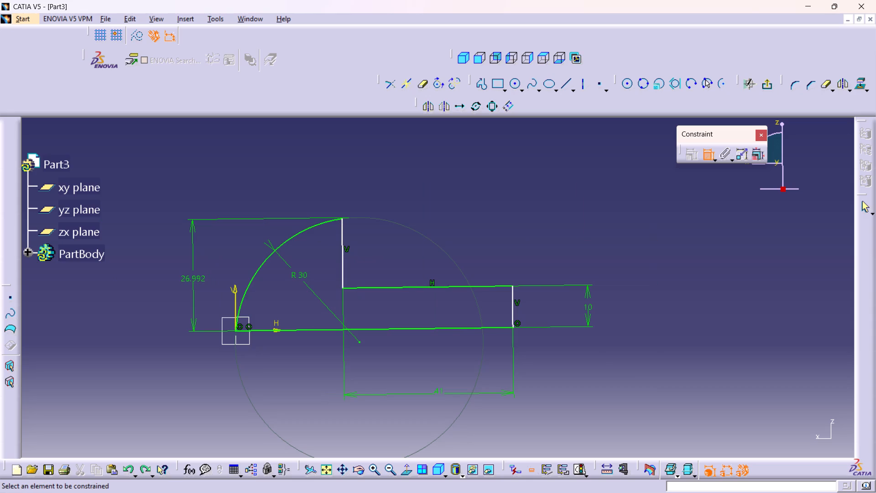
left_click_drag(349, 307, 184, 420)
left_click_drag(705, 150, 700, 161)
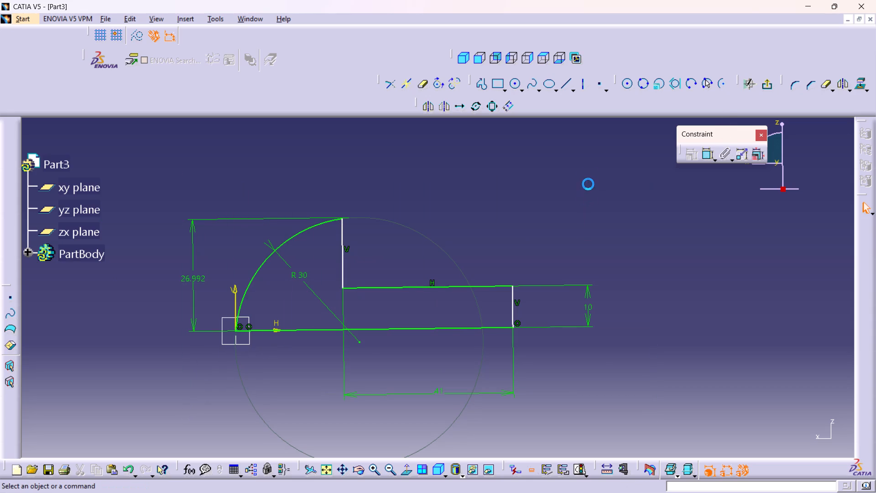
left_click_drag(589, 174, 120, 428)
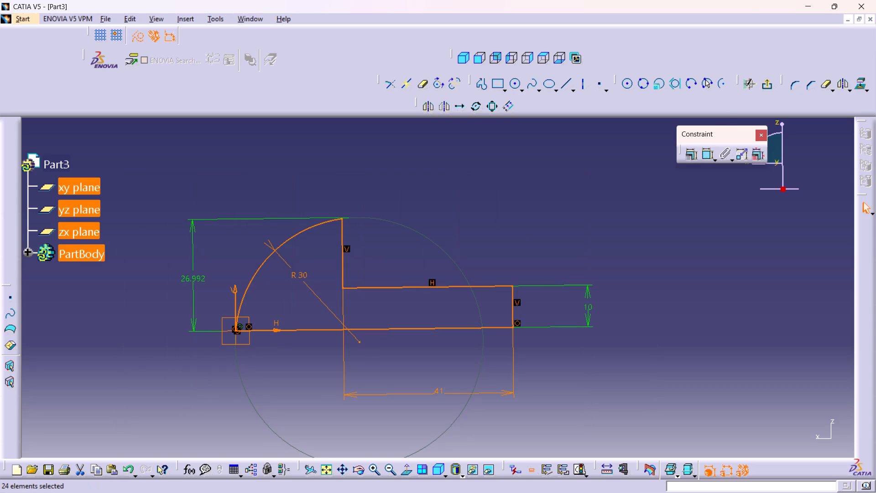
key("Delete")
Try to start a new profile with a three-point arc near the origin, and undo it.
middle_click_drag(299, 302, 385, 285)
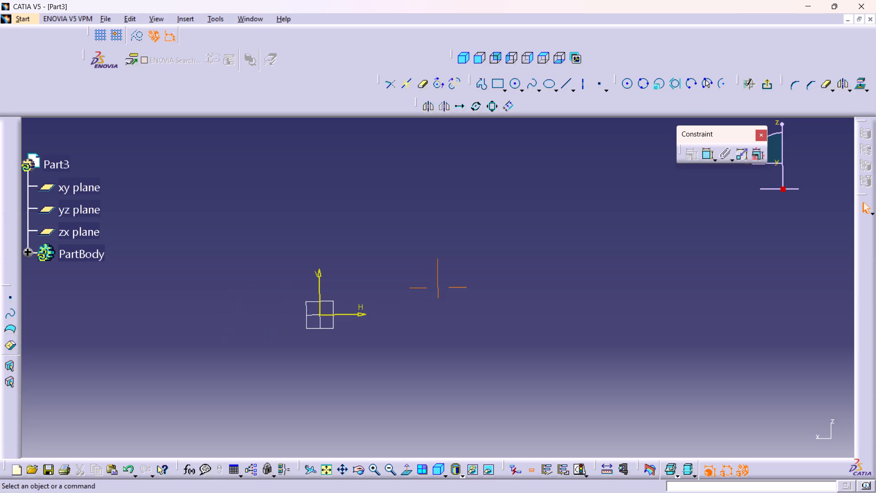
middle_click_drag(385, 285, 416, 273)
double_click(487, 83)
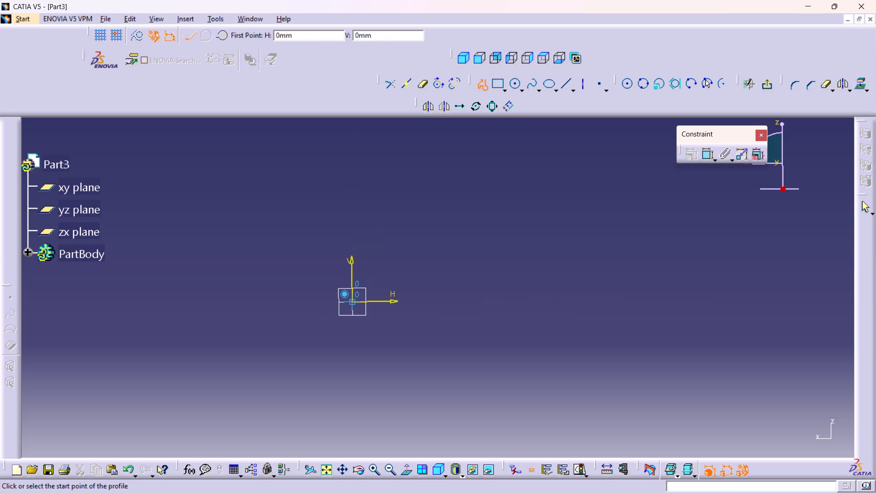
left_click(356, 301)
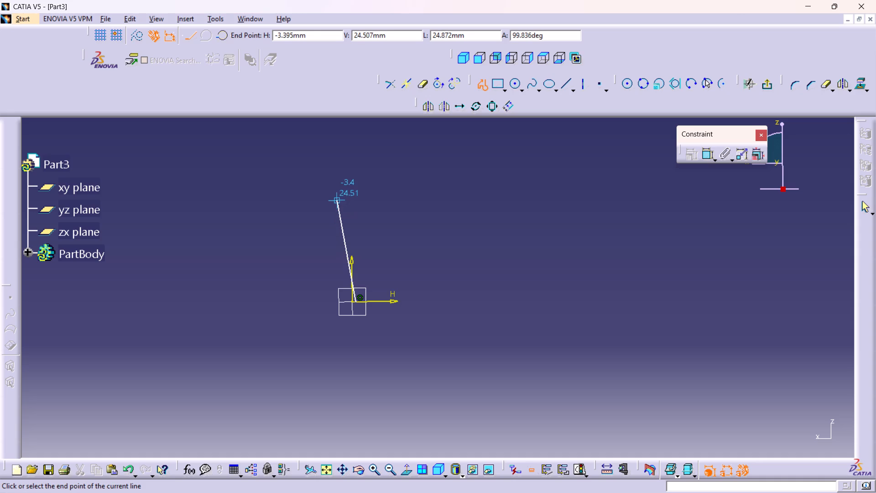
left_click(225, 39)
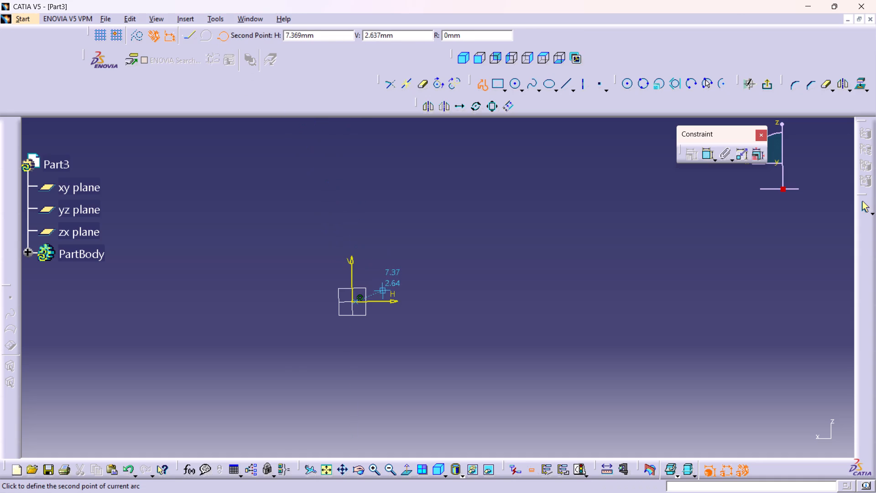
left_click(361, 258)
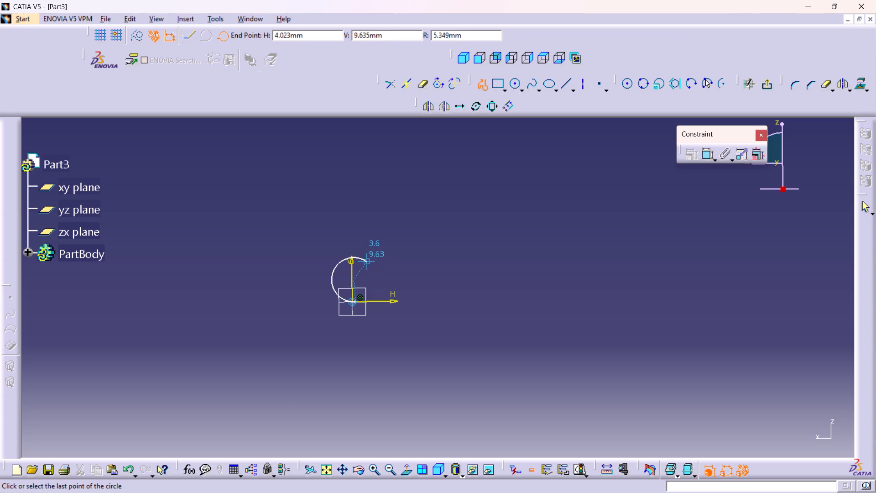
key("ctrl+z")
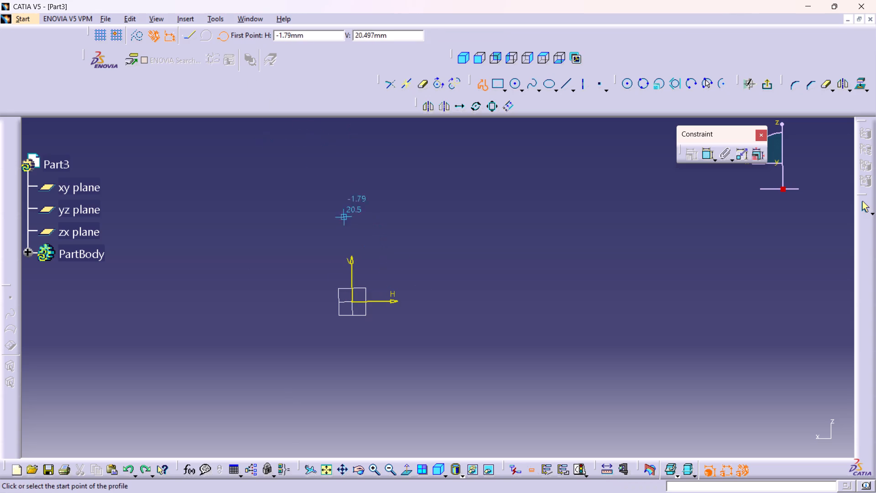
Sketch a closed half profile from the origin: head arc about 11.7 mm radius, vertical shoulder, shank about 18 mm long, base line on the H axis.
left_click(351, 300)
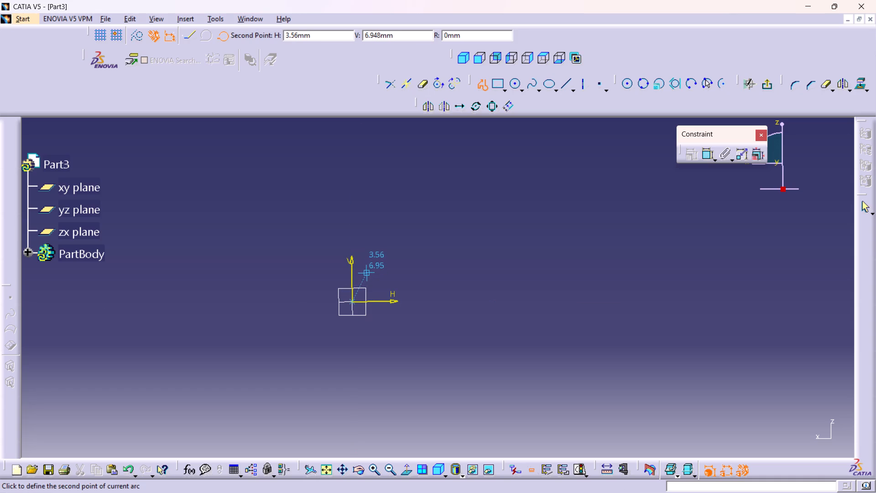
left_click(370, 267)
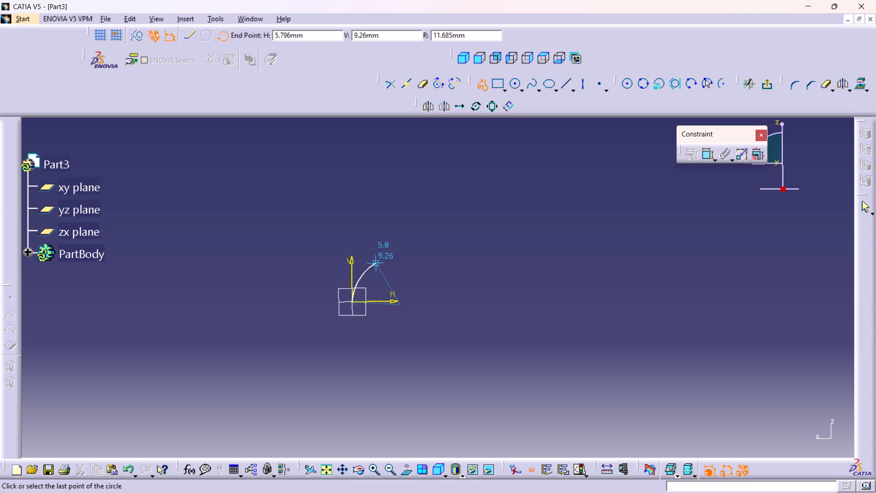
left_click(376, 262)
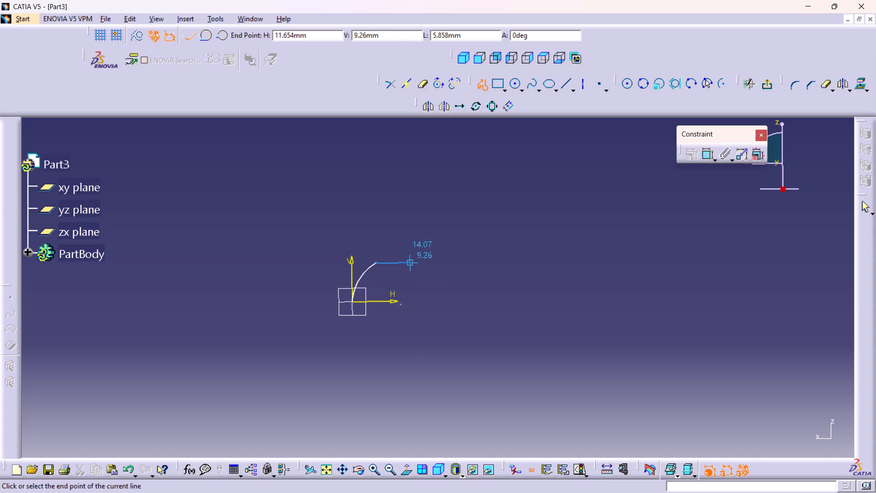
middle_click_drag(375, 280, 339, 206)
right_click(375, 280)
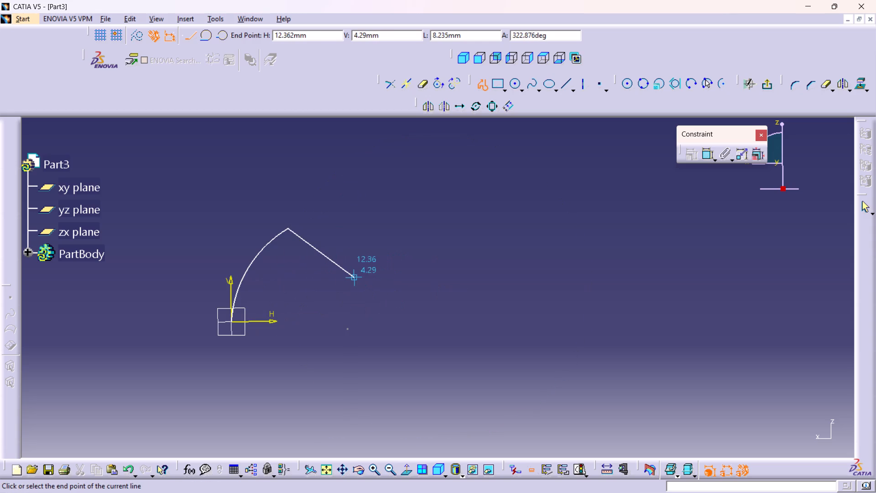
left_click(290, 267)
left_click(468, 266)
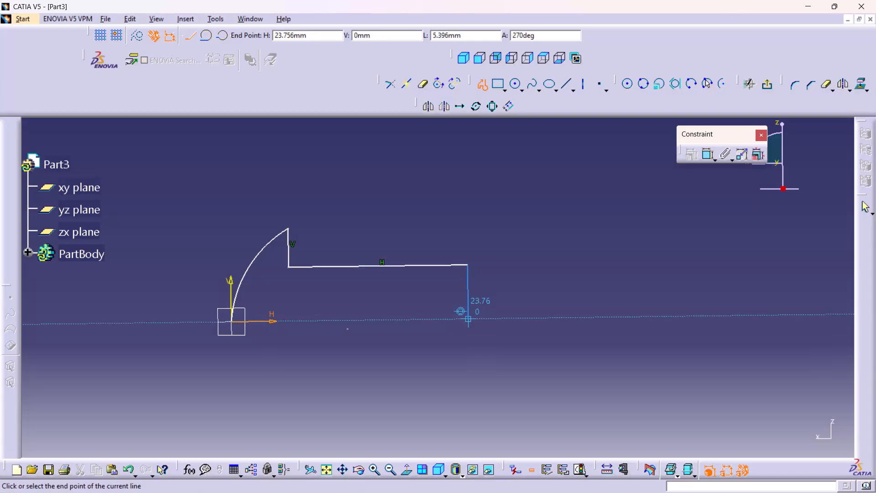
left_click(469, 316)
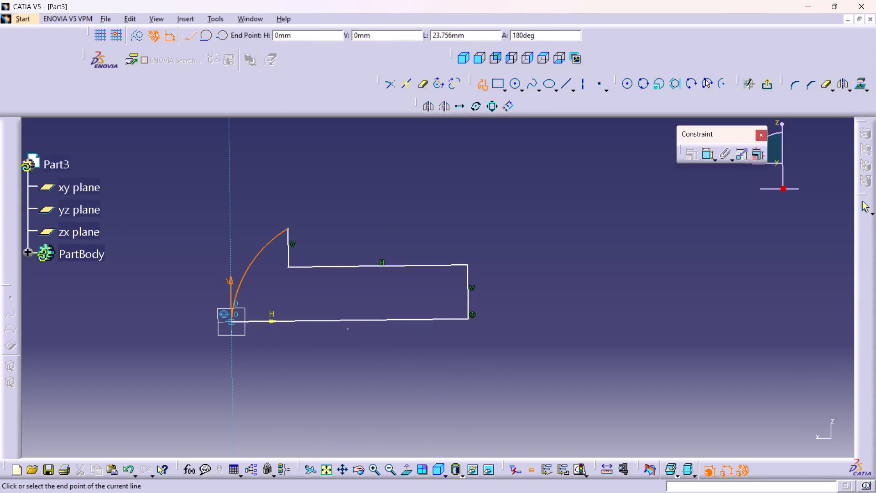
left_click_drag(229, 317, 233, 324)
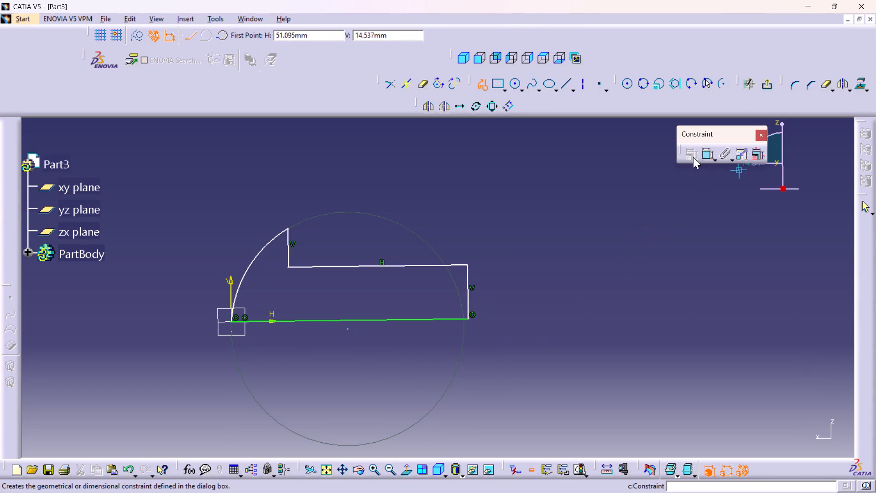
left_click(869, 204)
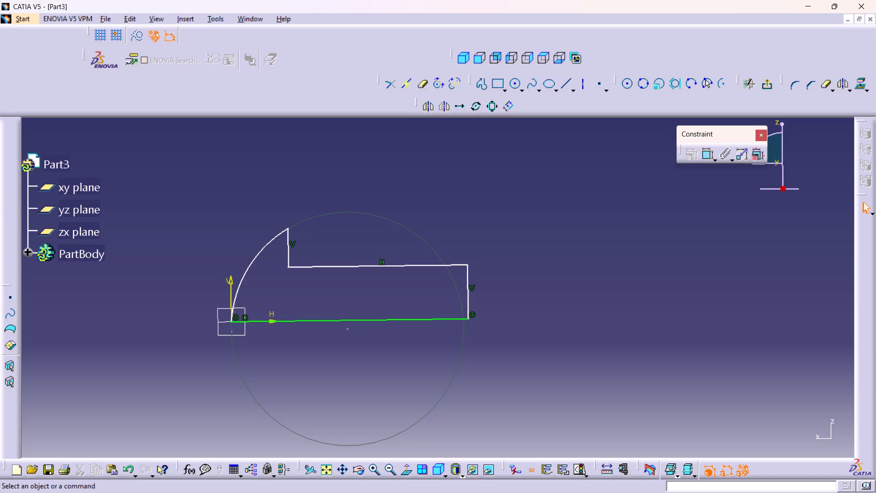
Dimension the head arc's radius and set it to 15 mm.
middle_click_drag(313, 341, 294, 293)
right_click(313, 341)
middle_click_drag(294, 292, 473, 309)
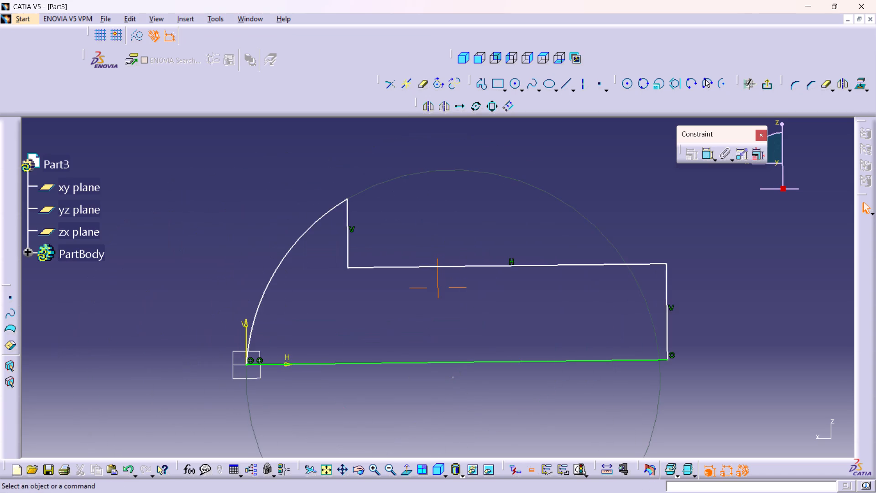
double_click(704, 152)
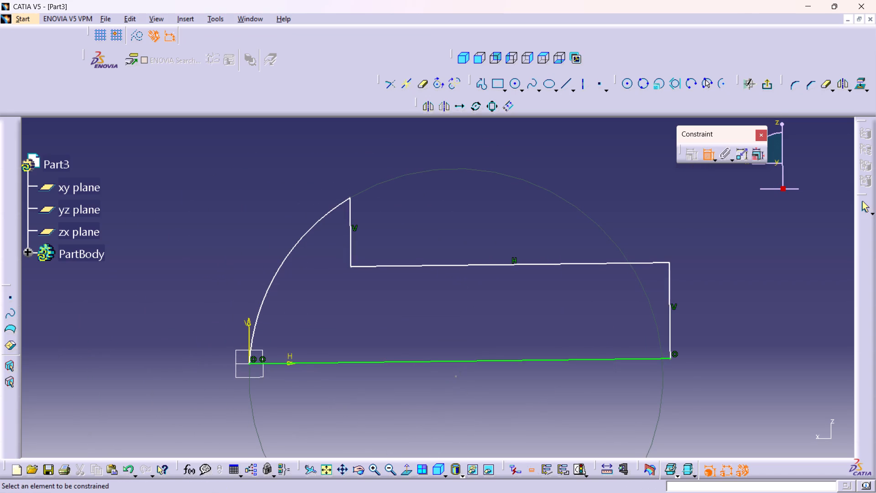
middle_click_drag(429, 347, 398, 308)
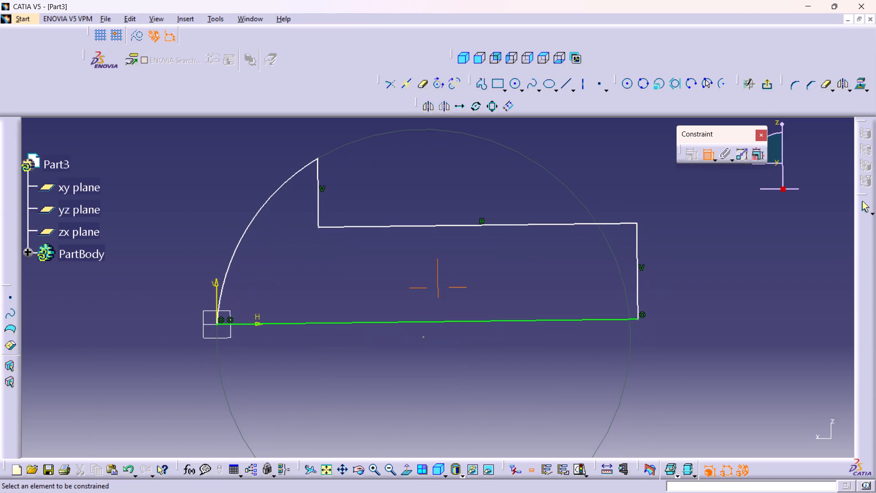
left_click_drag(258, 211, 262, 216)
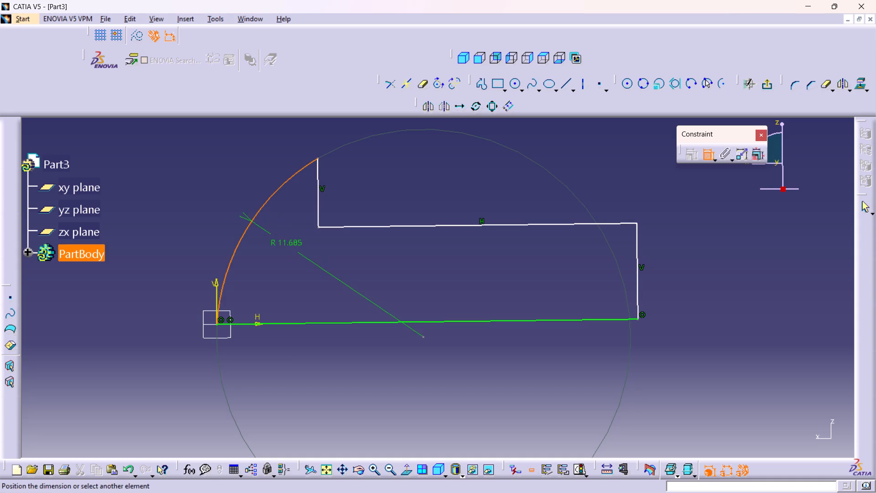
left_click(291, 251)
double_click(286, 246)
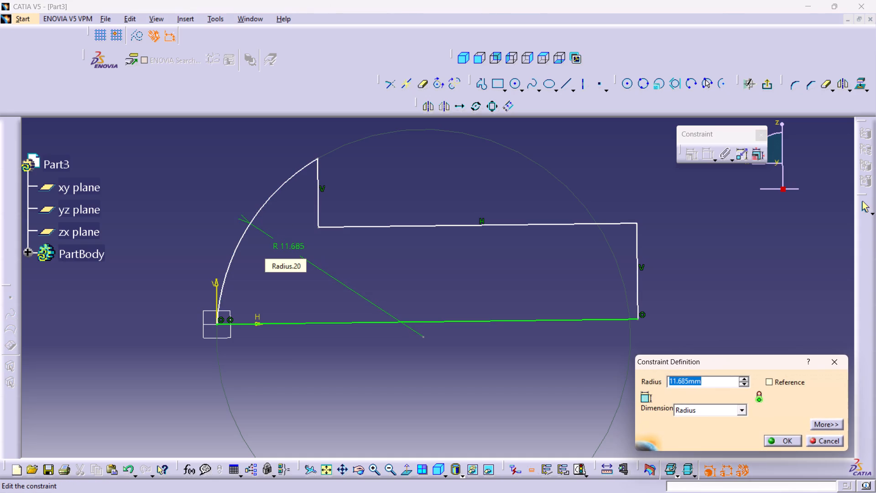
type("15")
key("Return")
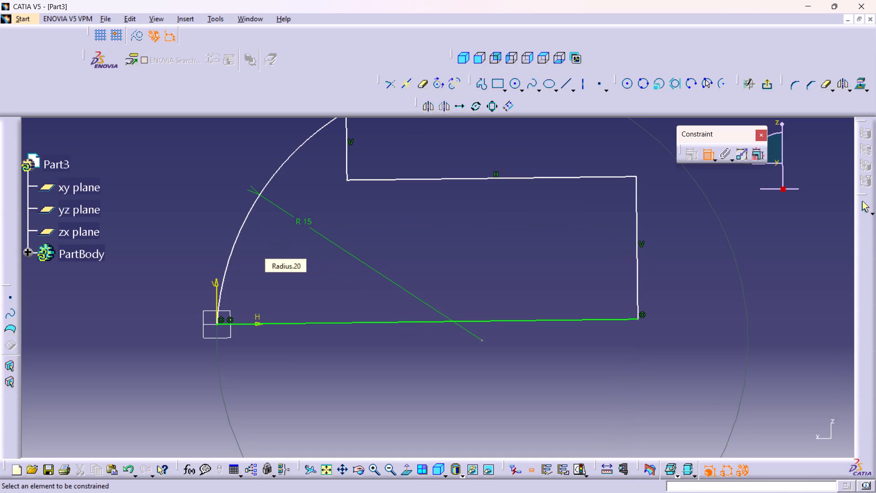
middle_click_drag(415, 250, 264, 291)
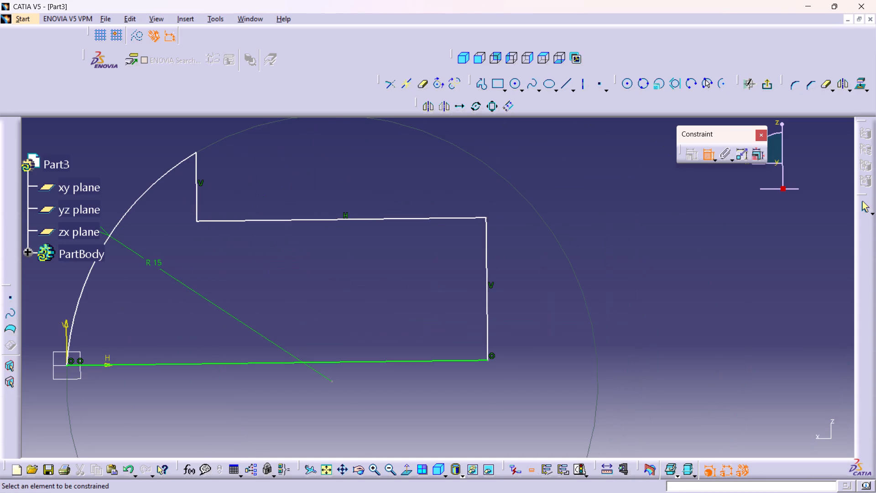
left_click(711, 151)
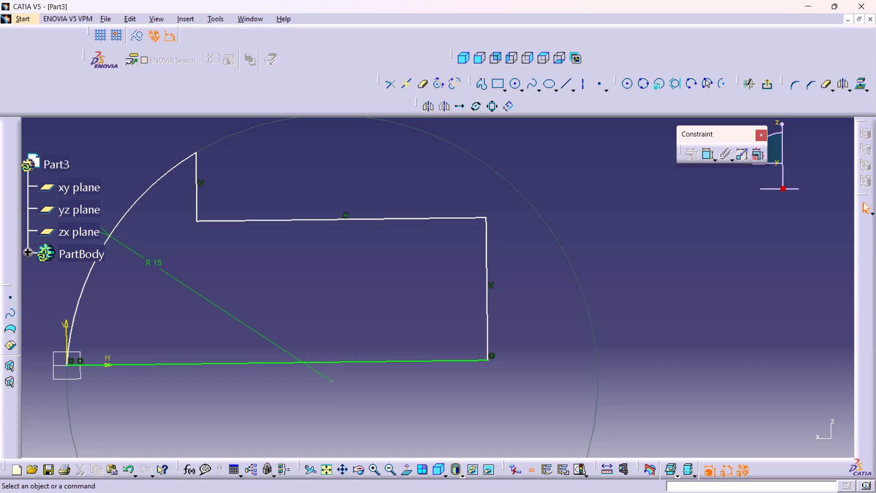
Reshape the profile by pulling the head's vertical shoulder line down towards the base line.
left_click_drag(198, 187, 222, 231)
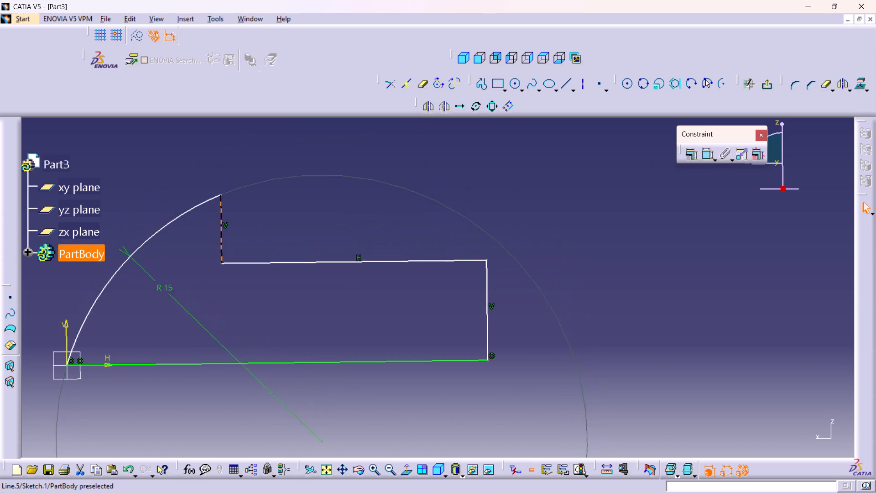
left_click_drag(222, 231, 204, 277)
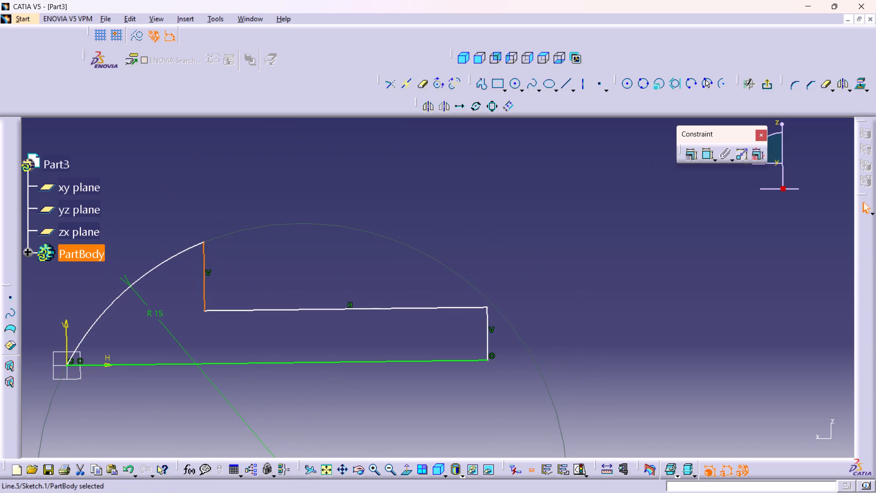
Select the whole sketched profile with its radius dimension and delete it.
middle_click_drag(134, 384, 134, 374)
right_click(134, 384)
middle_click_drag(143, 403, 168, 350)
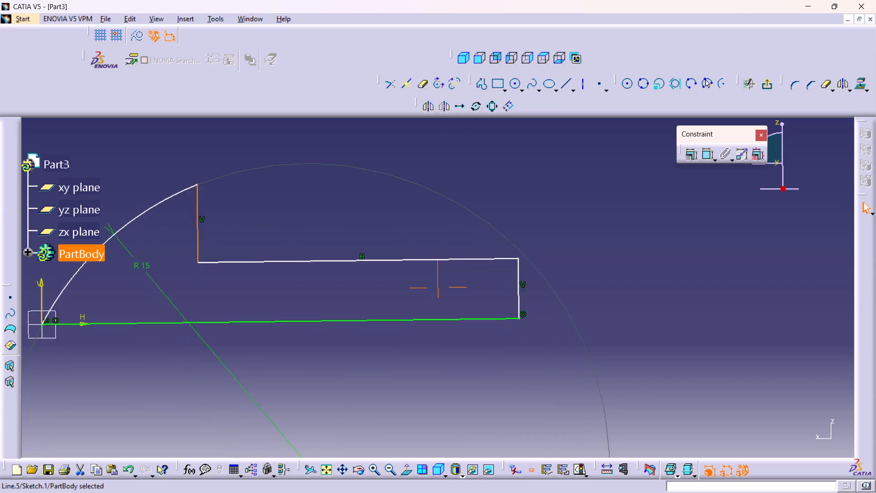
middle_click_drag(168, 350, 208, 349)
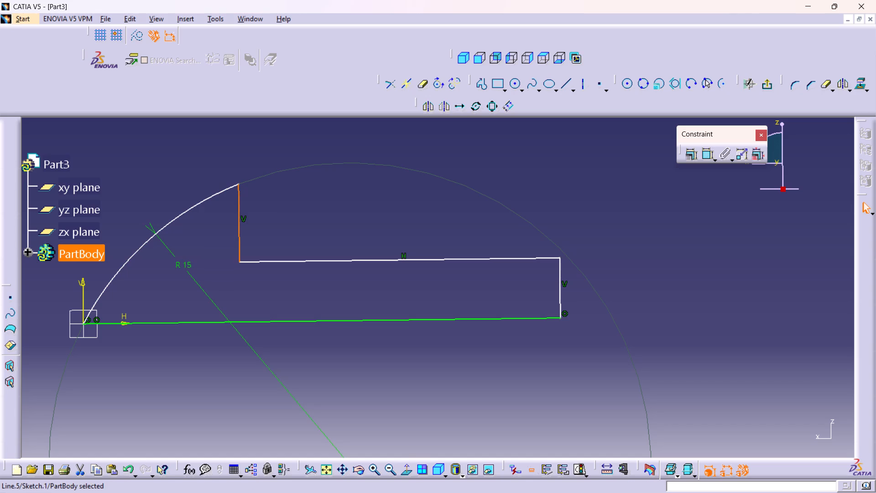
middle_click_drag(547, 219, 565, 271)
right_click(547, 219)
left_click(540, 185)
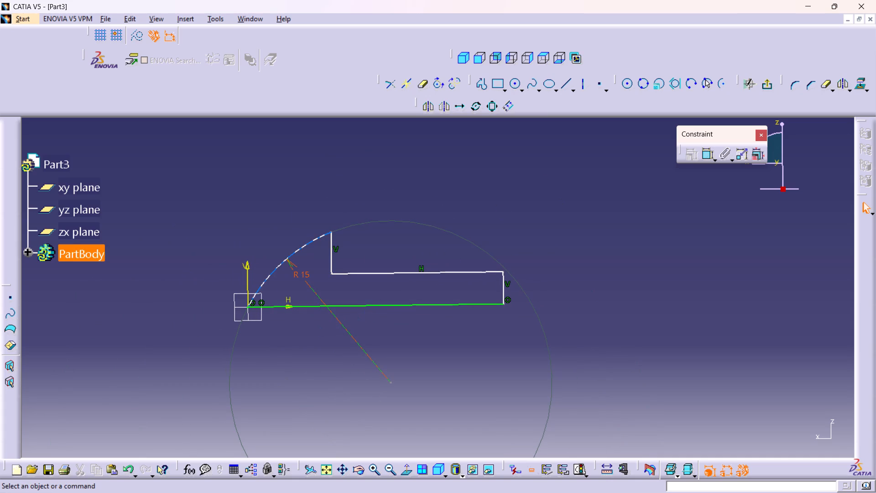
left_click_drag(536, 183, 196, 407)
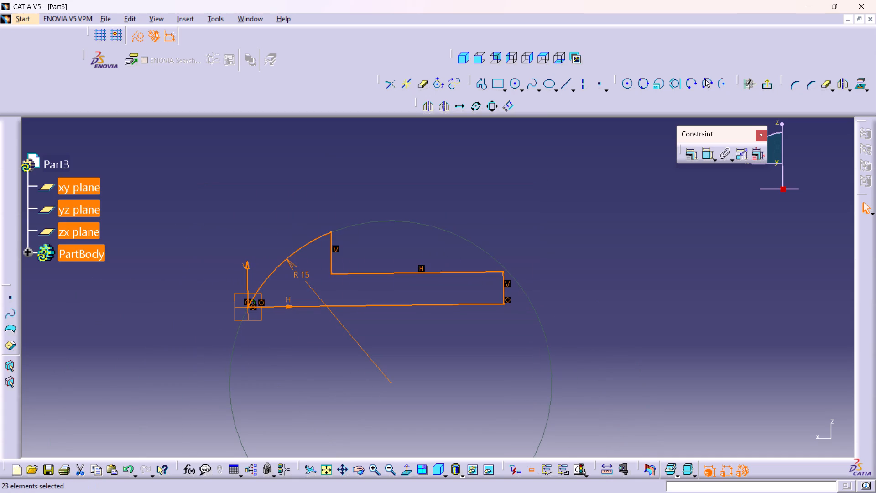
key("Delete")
Start a new profile exactly at the origin with a vertical line about 1.7 mm long up the V axis.
middle_click_drag(386, 275, 476, 265)
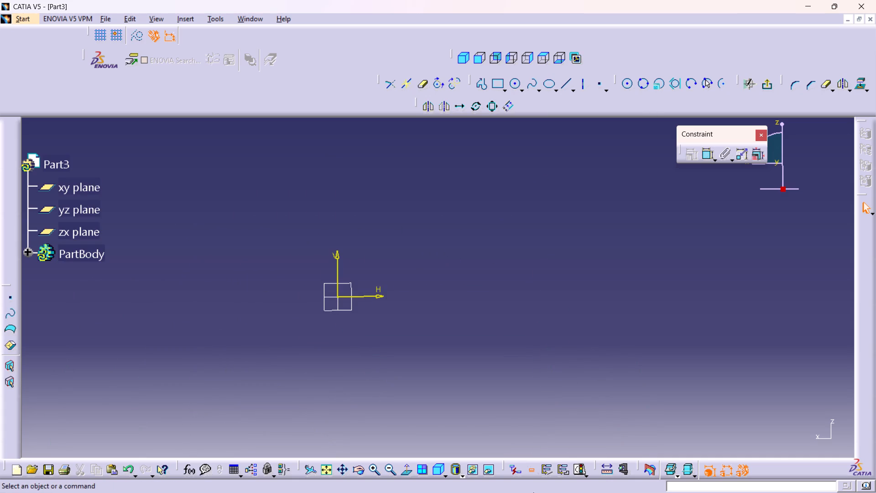
middle_click_drag(421, 253, 456, 274)
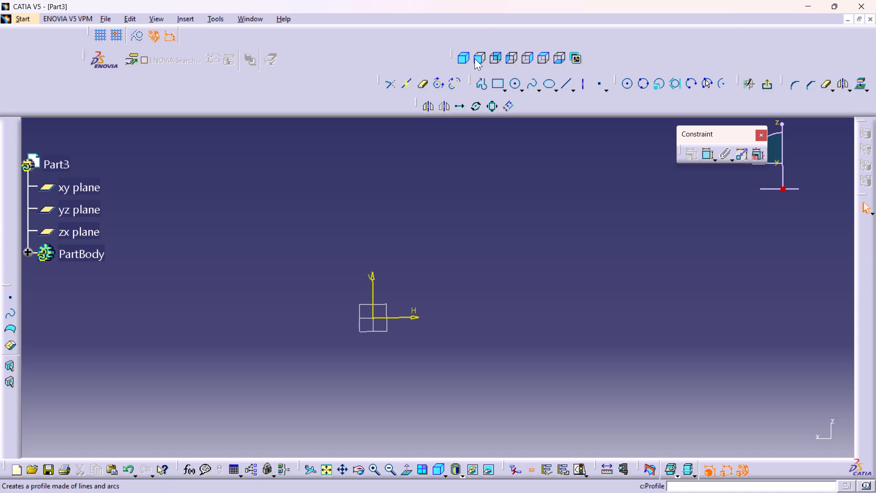
double_click(475, 85)
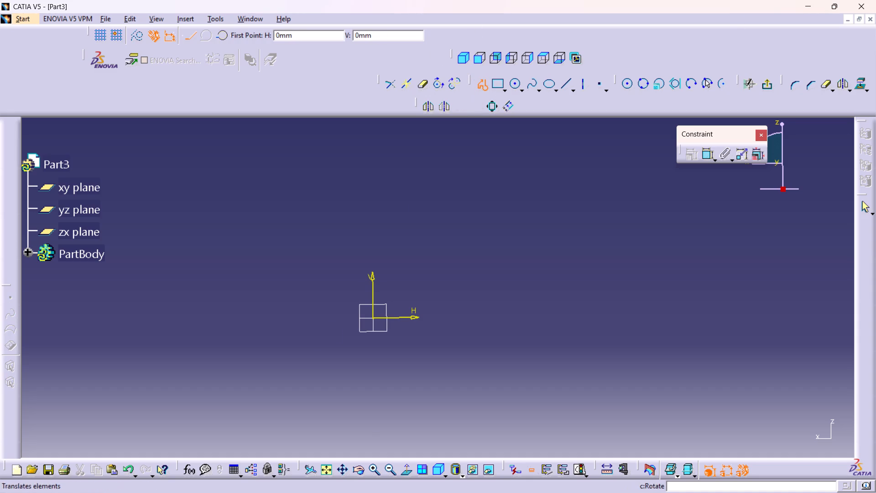
left_click(376, 316)
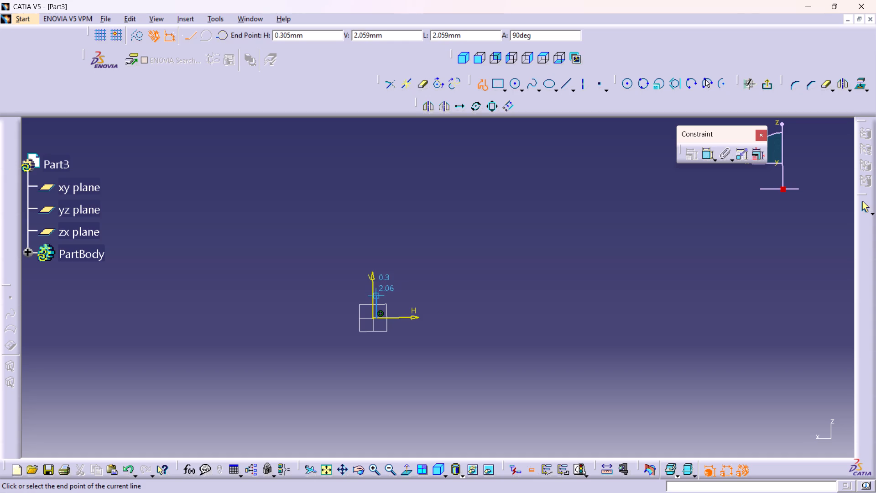
key("ctrl+z")
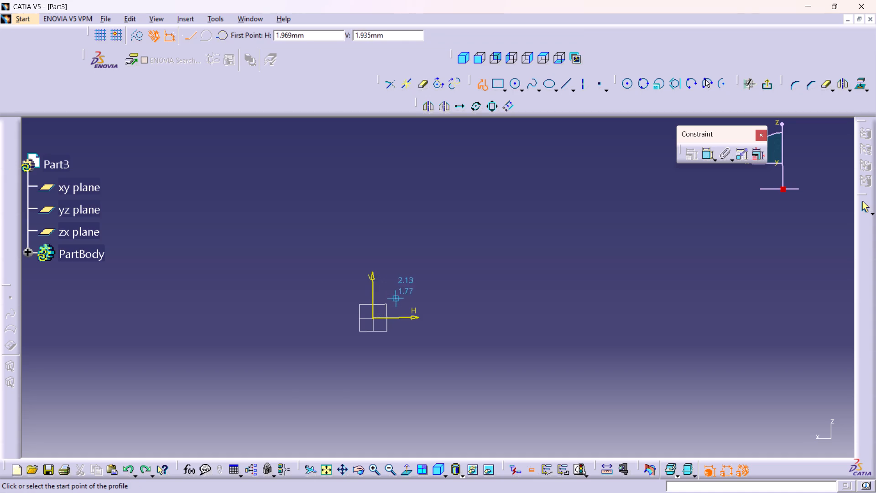
left_click(373, 320)
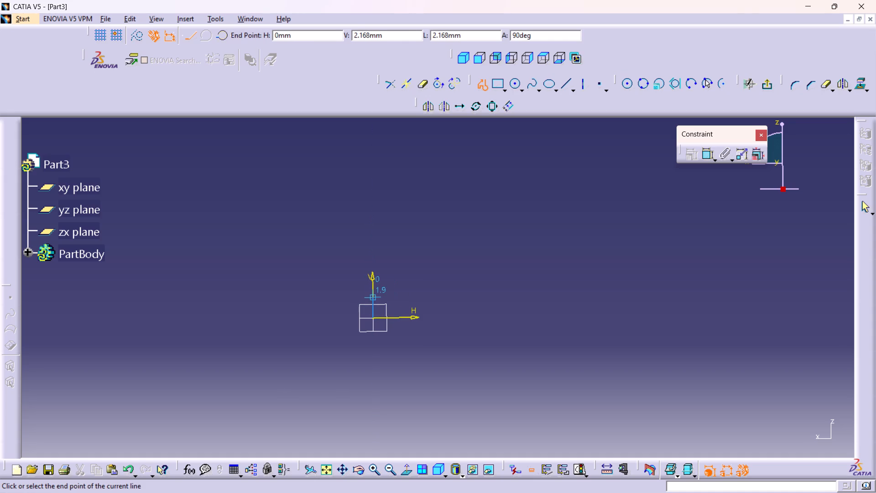
left_click(375, 299)
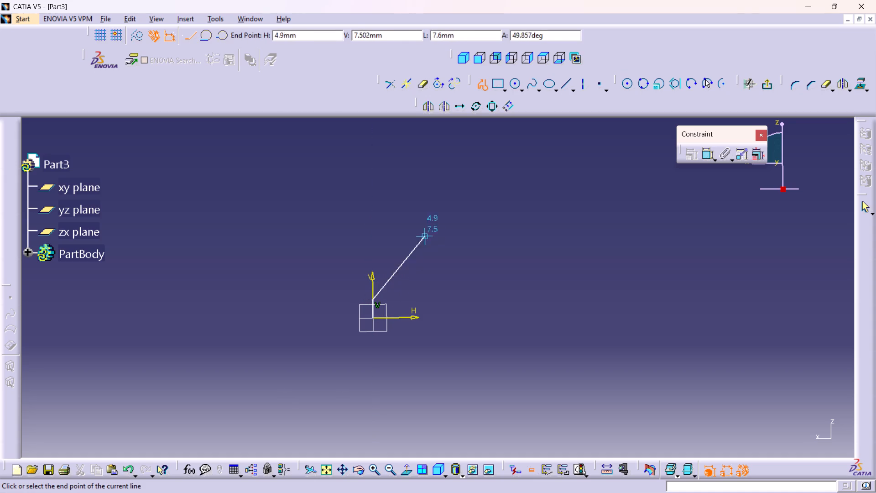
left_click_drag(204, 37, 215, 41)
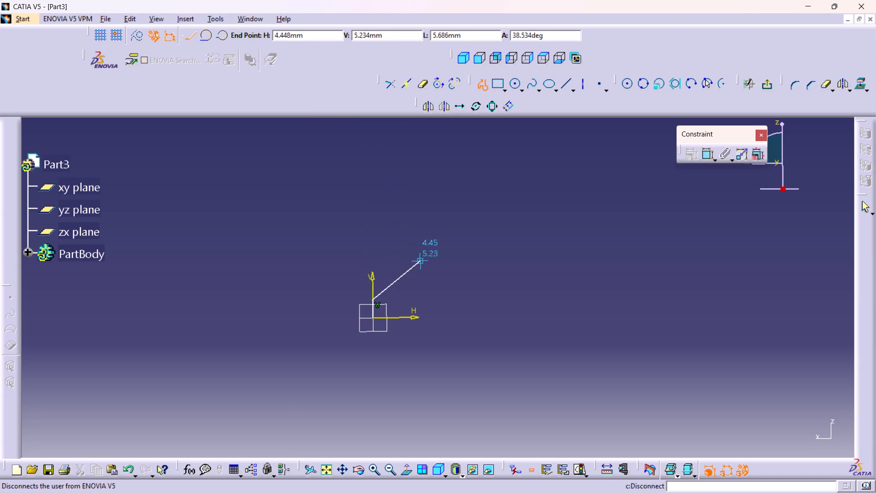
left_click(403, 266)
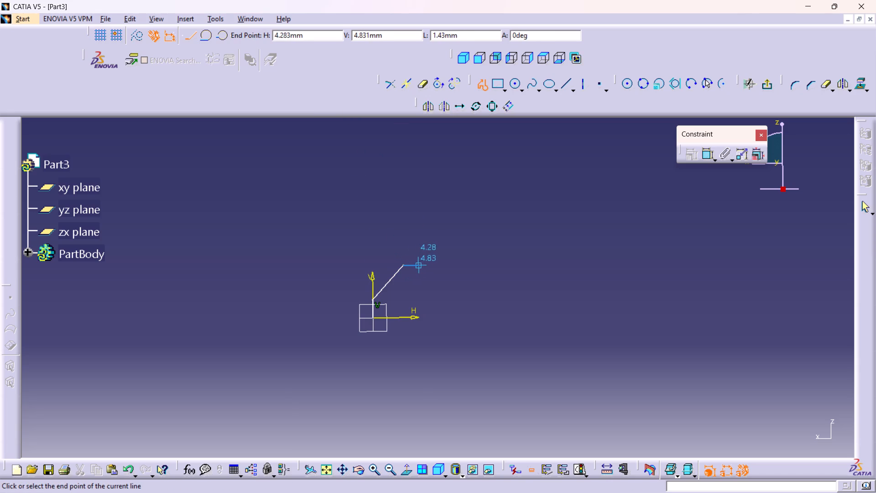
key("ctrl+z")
Continue the profile with a tangent arc of about 2.2 mm radius, a horizontal line about 1.5 mm and a downward shoulder about 1.8 mm.
left_click(208, 29)
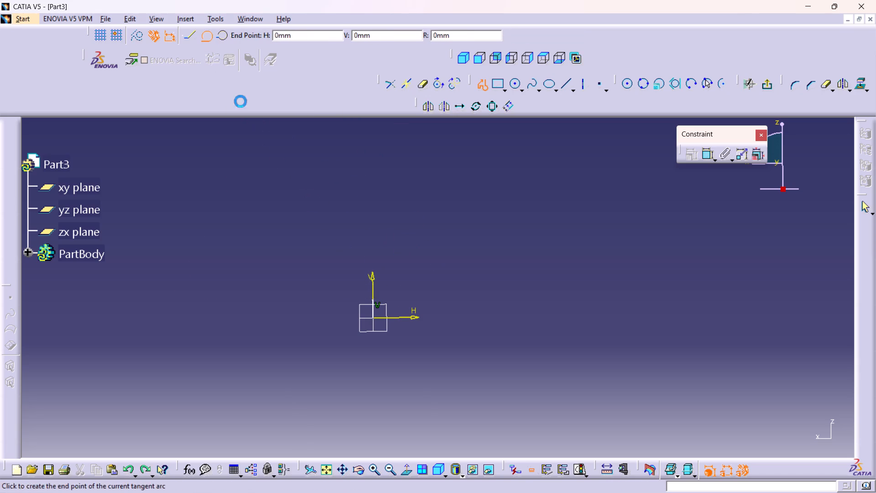
left_click(397, 275)
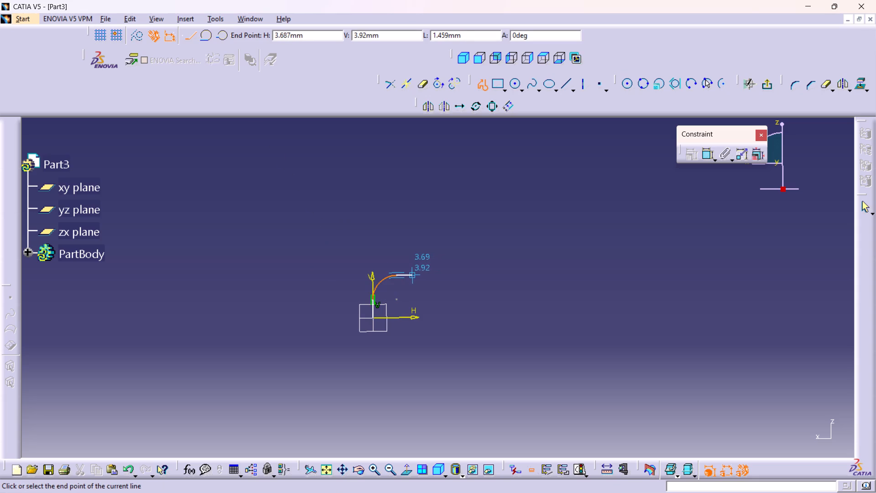
left_click(412, 277)
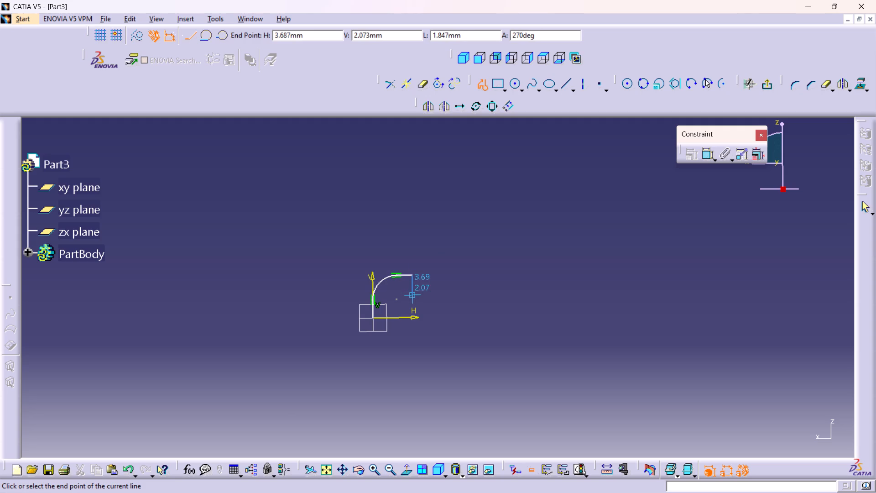
left_click(412, 294)
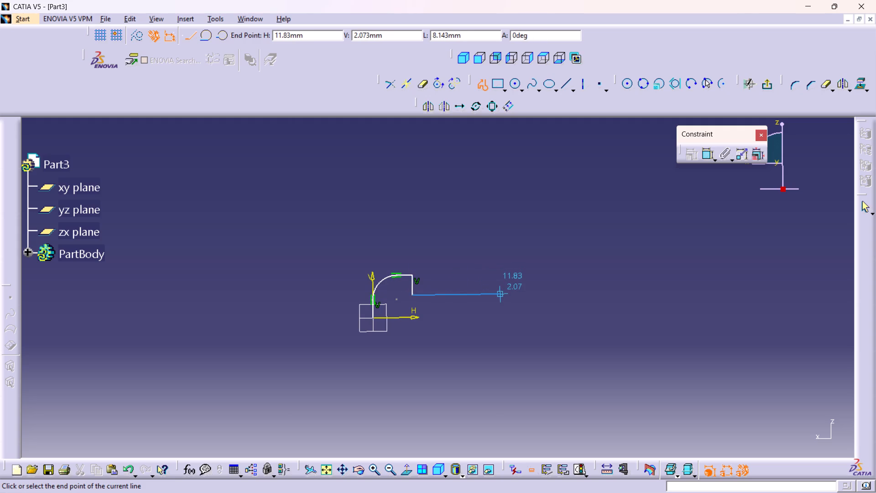
Draw the shank with a horizontal line about 8.1 mm long, an end line down to the H axis, and close the profile at the origin.
left_click(500, 292)
left_click(502, 314)
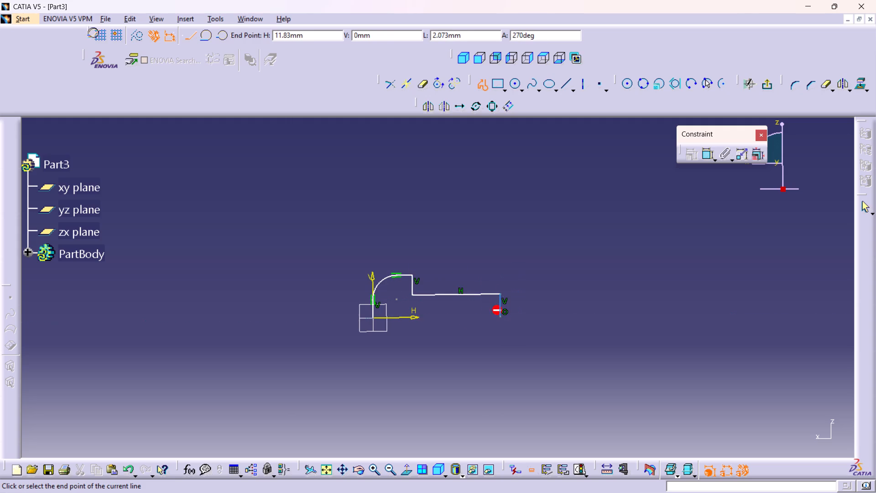
middle_click_drag(373, 317, 371, 246)
right_click(373, 317)
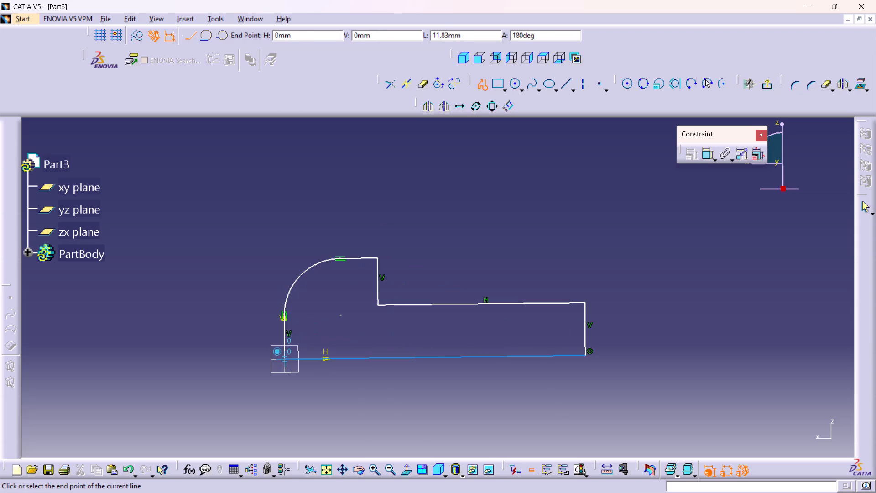
left_click(285, 360)
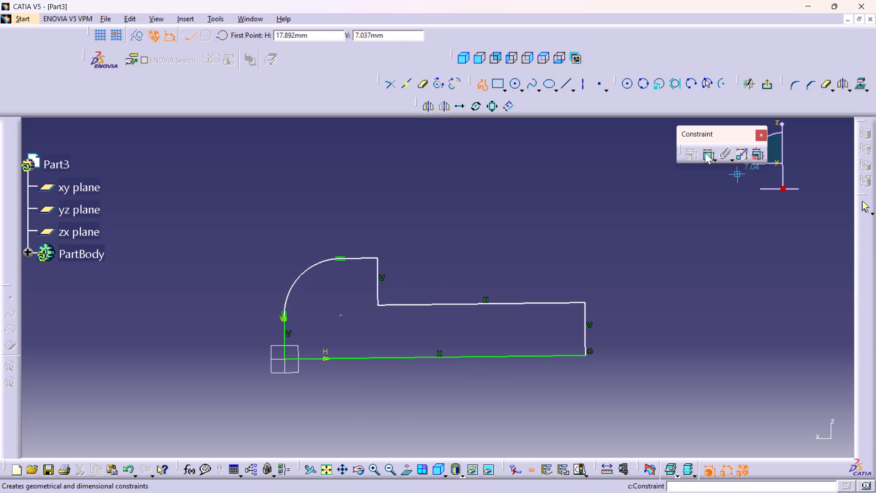
Dimension the head arc's radius and set it to 15 mm.
double_click(705, 152)
middle_click_drag(417, 222, 406, 190)
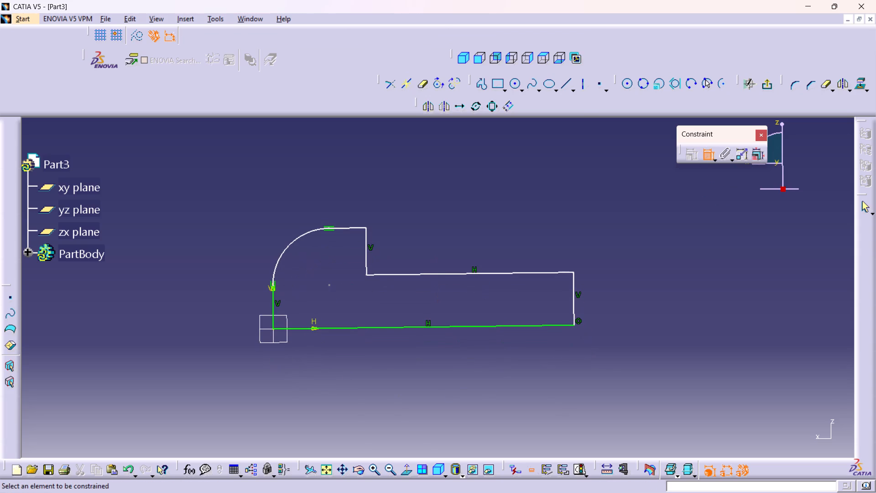
left_click(290, 245)
left_click(304, 253)
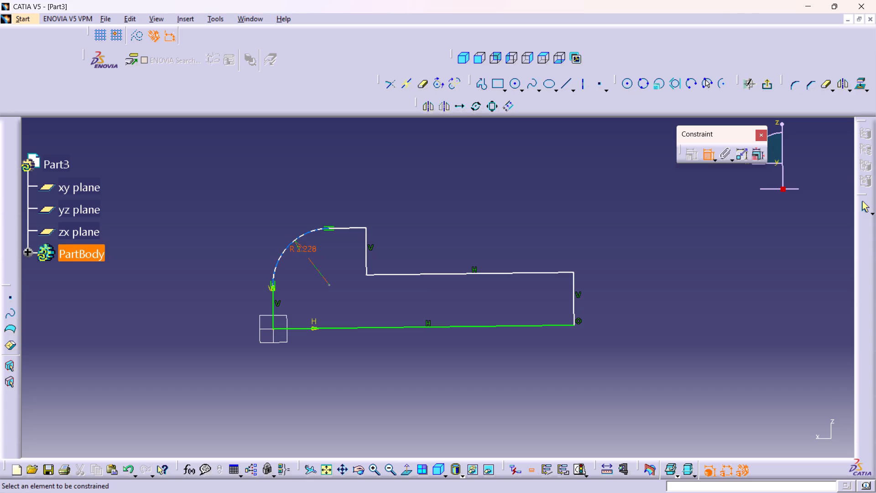
double_click(304, 249)
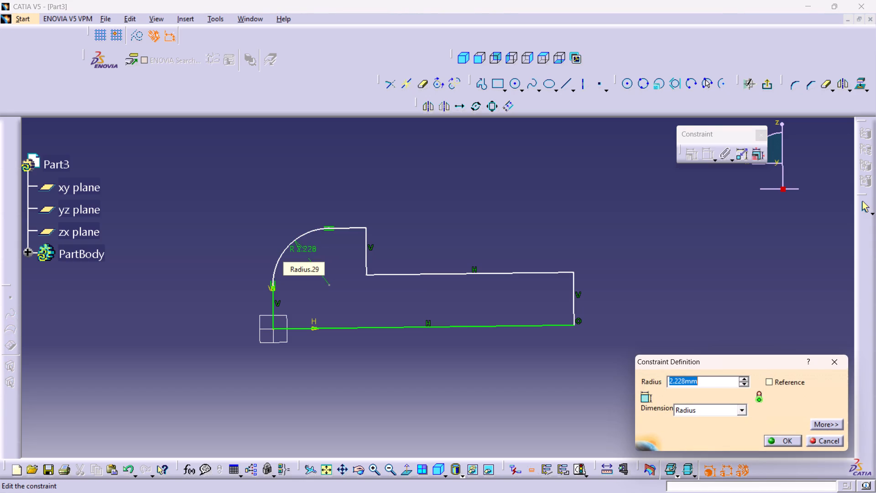
type("15")
key("Return")
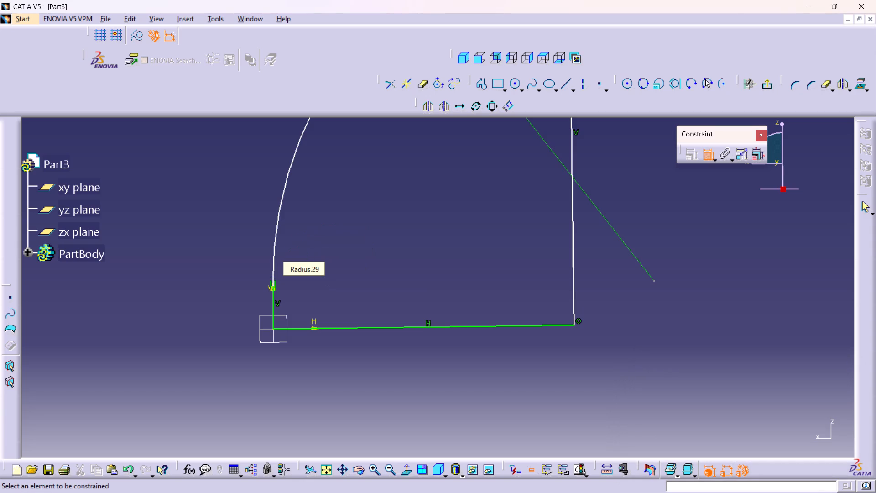
left_click(709, 153)
Stretch the shank by pulling its vertical end line outward along the H axis, well beyond the head's shoulder.
middle_click_drag(424, 203, 425, 241)
right_click(424, 203)
middle_click_drag(444, 208, 352, 287)
middle_click_drag(480, 240, 421, 226)
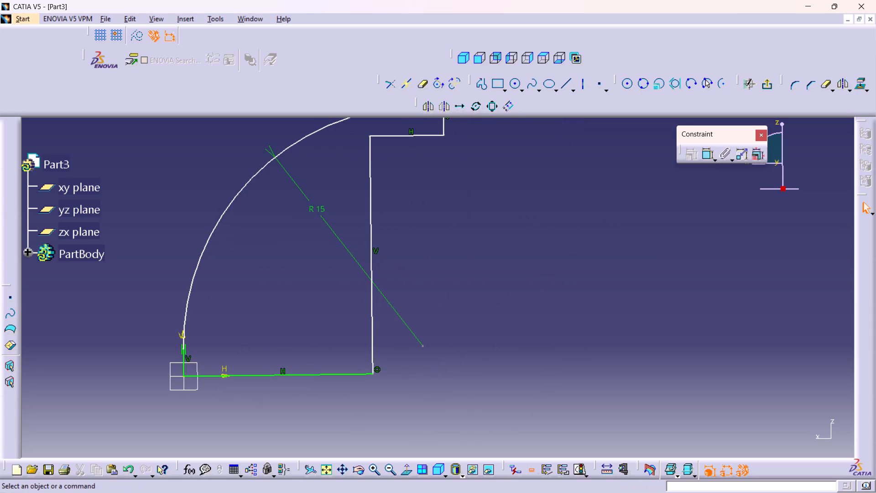
left_click_drag(369, 194, 696, 252)
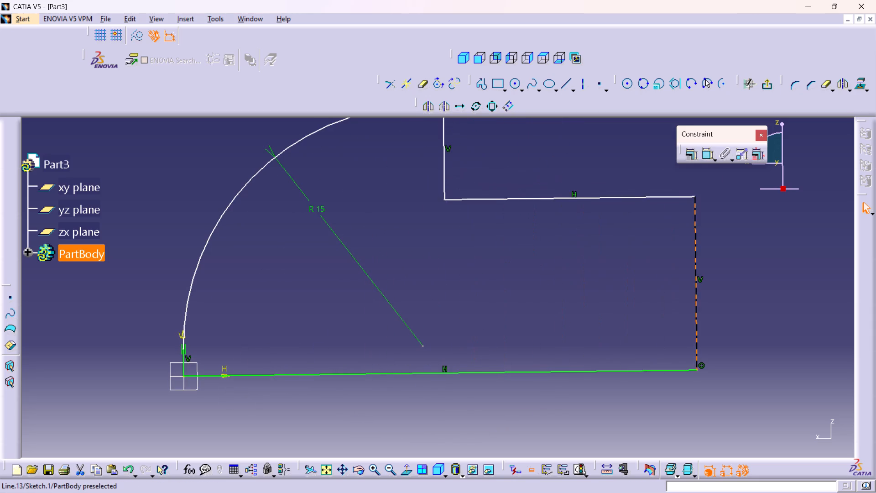
left_click_drag(696, 252, 786, 277)
Dimension the length of the shank's vertical end line and set it to 10 mm.
middle_click_drag(580, 306, 579, 306)
right_click(580, 306)
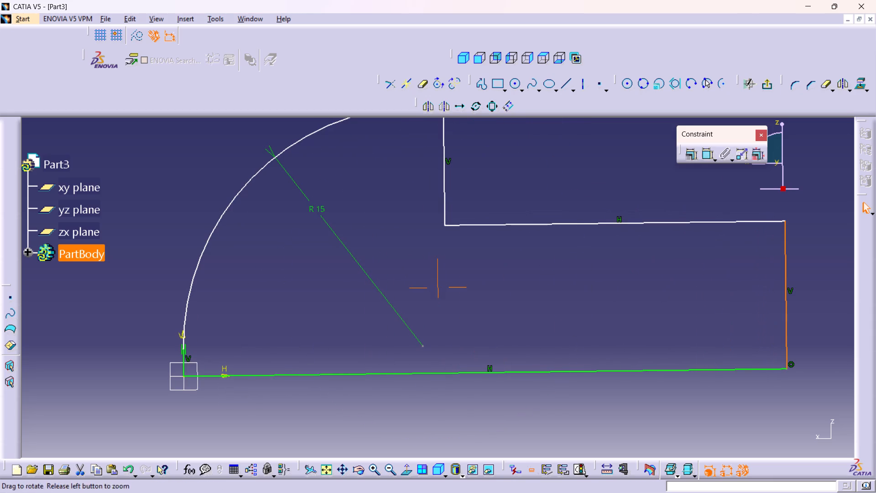
middle_click_drag(579, 306, 583, 324)
middle_click_drag(633, 273, 575, 304)
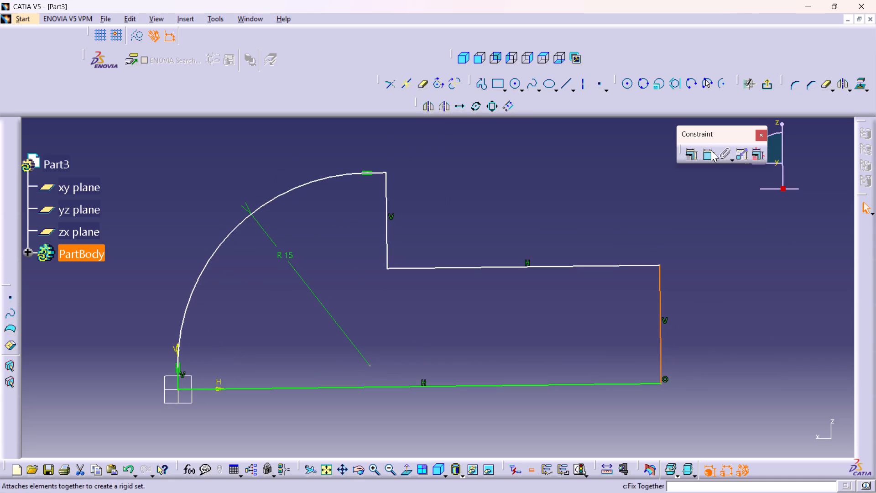
double_click(709, 152)
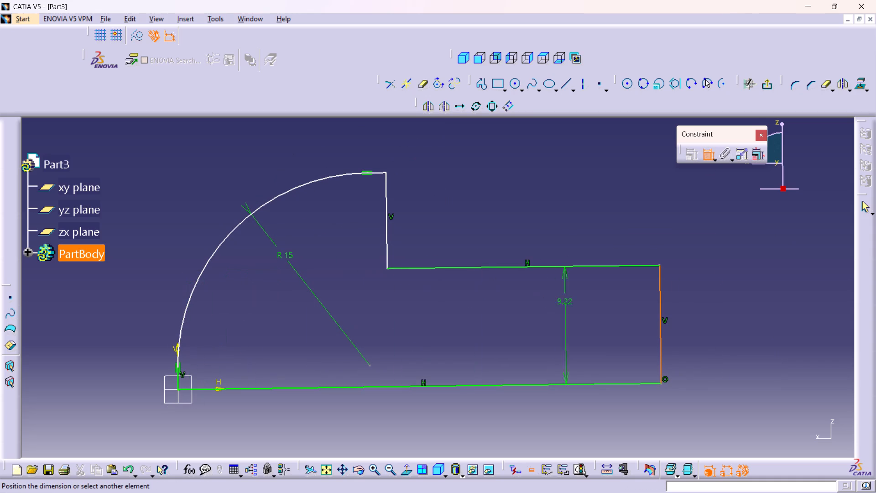
left_click(760, 323)
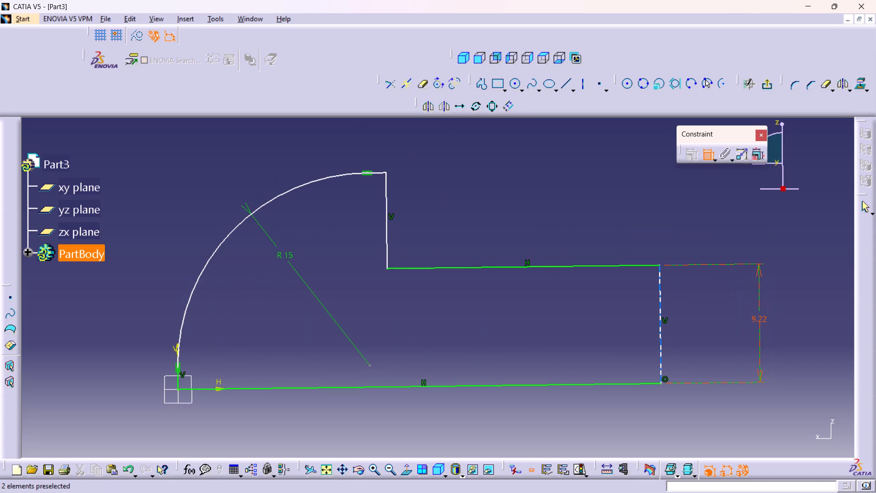
double_click(756, 320)
type("10")
key("Return")
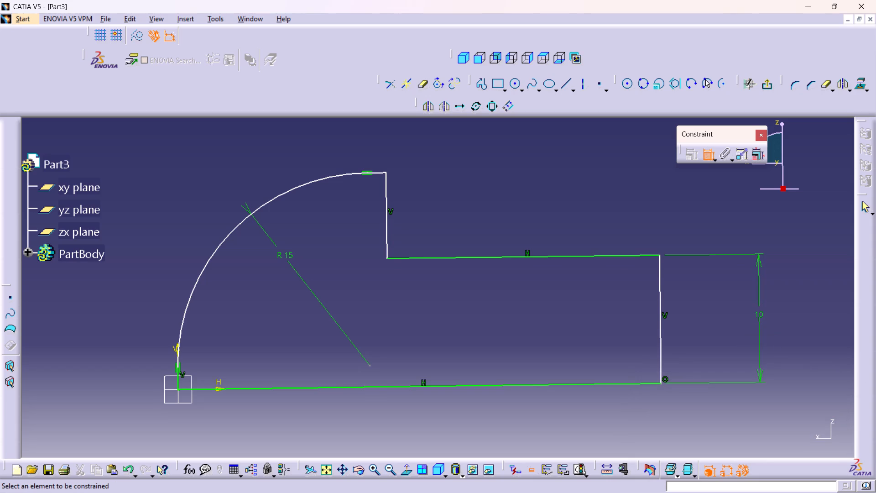
Dimension the short vertical line at the origin and set it to 3 mm.
left_click(177, 382)
left_click(86, 382)
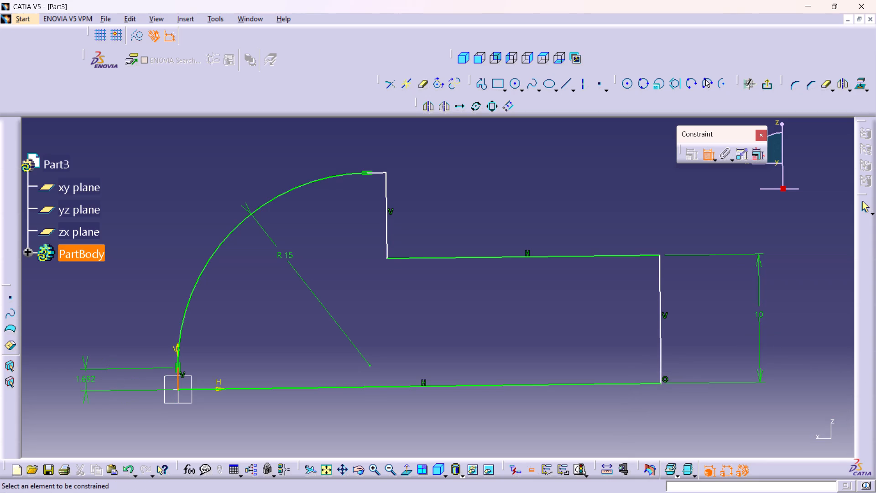
double_click(85, 379)
key("3")
key("Return")
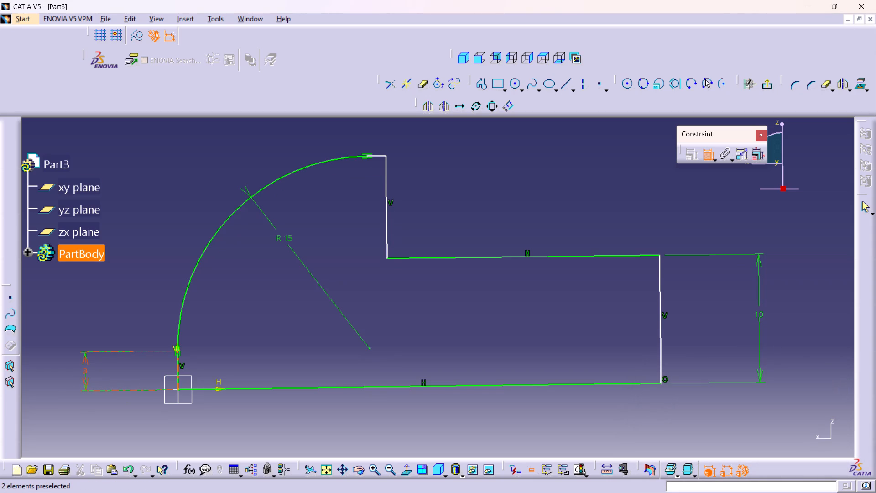
Set the length of the short vertical line at the origin to 1.5 mm.
double_click(83, 372)
type("1.5")
key("Return")
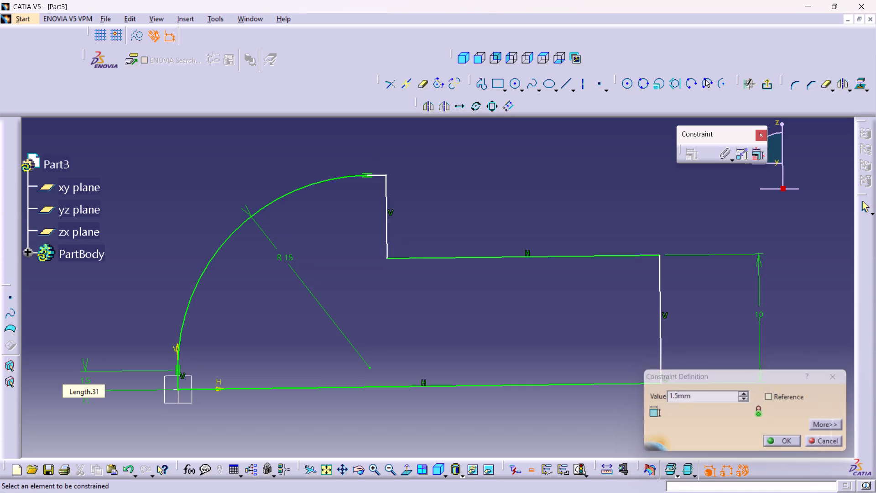
Dimension the short horizontal line at the top of the head and set it to 1.5 mm.
left_click(379, 175)
left_click(379, 147)
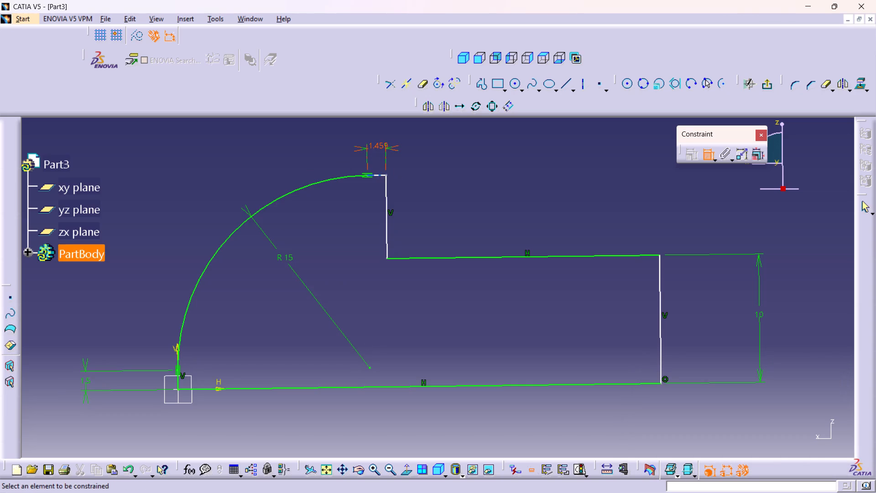
double_click(376, 145)
type("1.5")
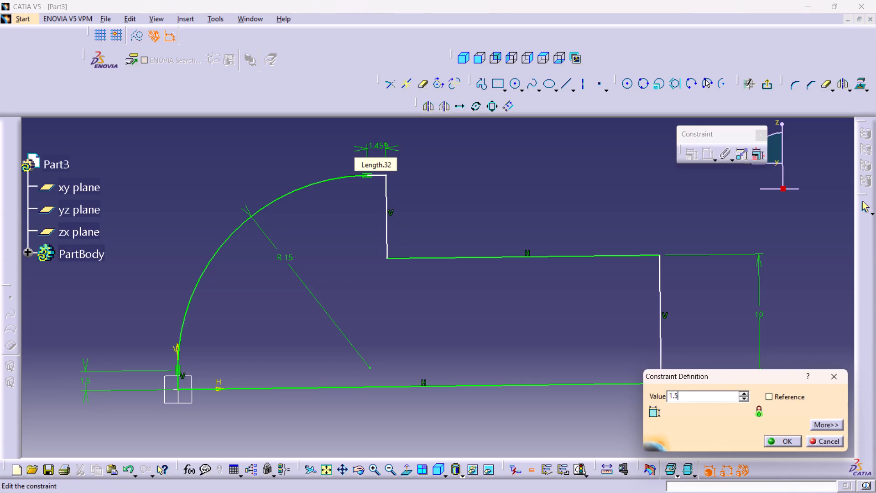
key("Return")
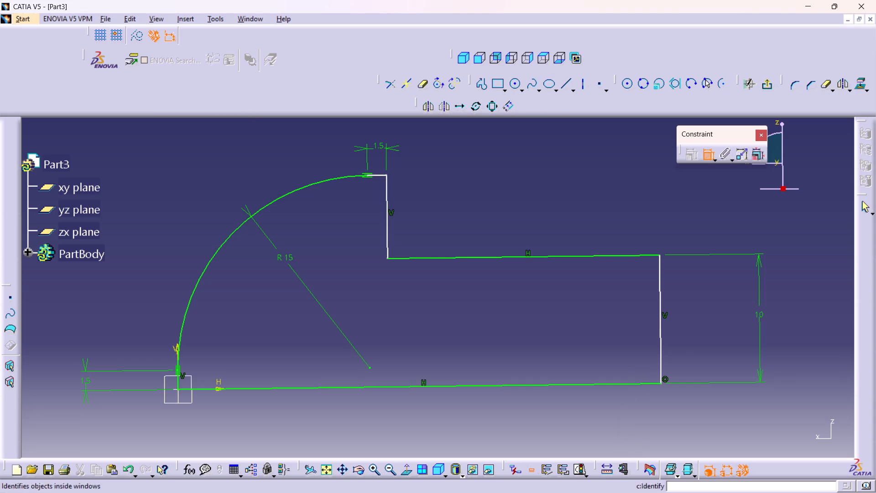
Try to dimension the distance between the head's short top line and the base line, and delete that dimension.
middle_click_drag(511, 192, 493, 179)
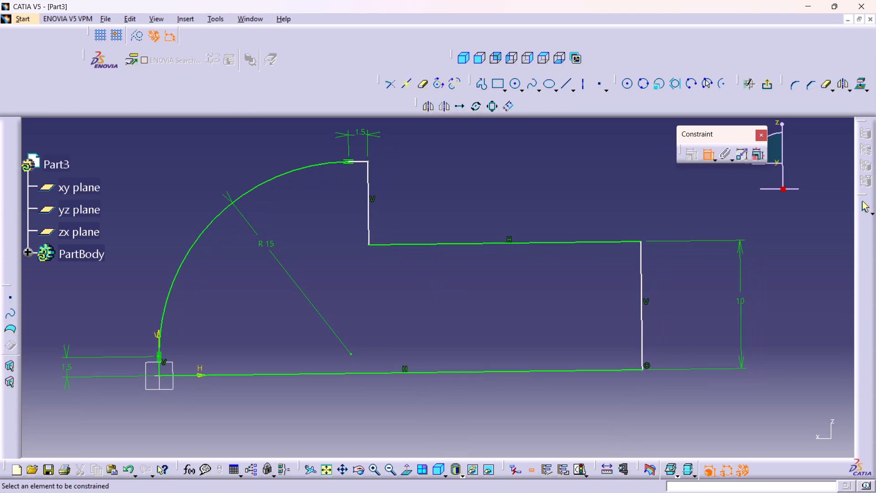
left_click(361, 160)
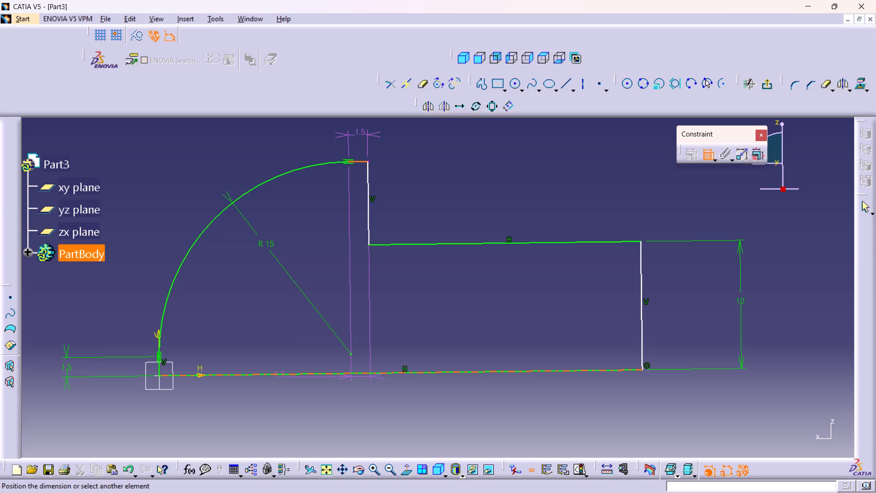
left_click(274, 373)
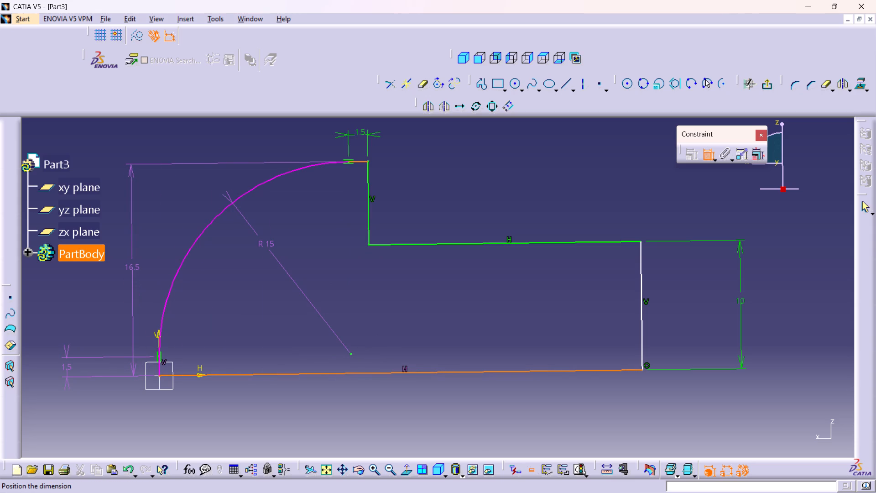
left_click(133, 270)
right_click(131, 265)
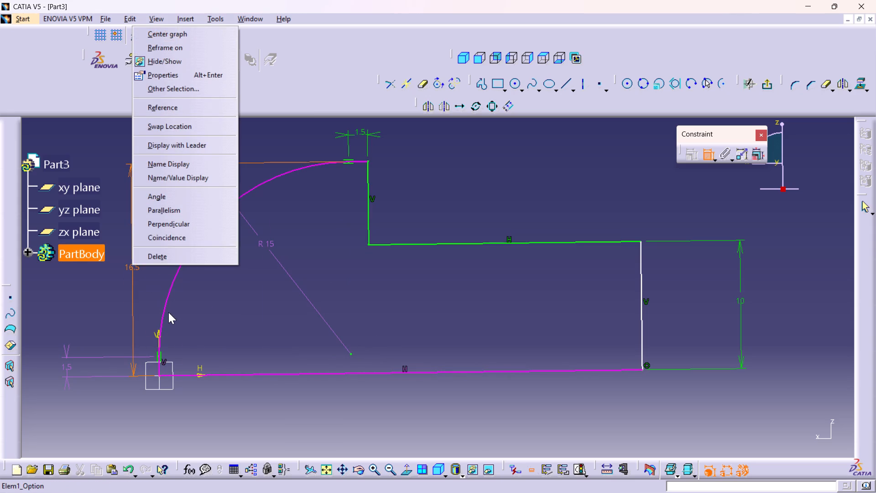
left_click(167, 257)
Dimension the length of the head's vertical shoulder line and set it to 5.5 mm.
middle_click_drag(483, 330, 492, 341)
right_click(483, 330)
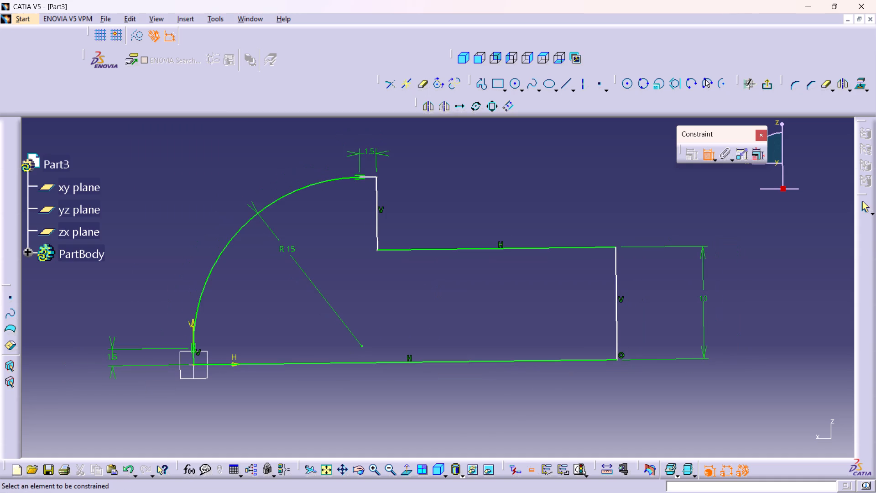
left_click(378, 219)
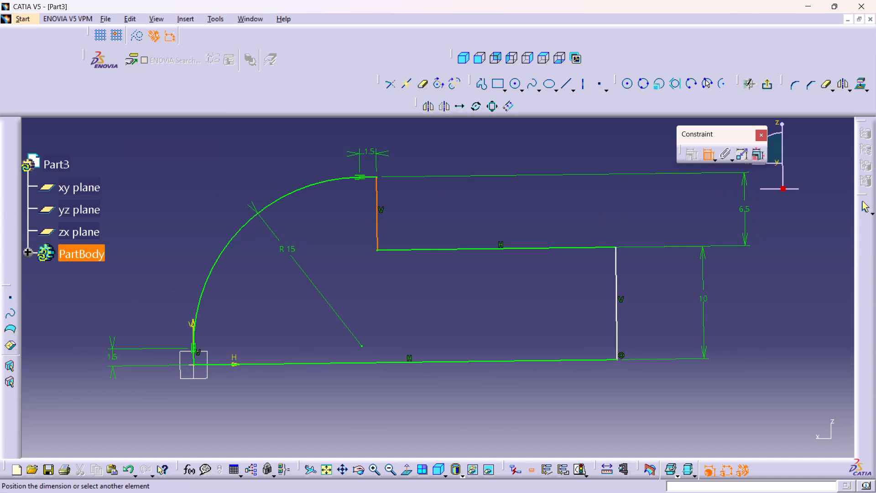
left_click(744, 202)
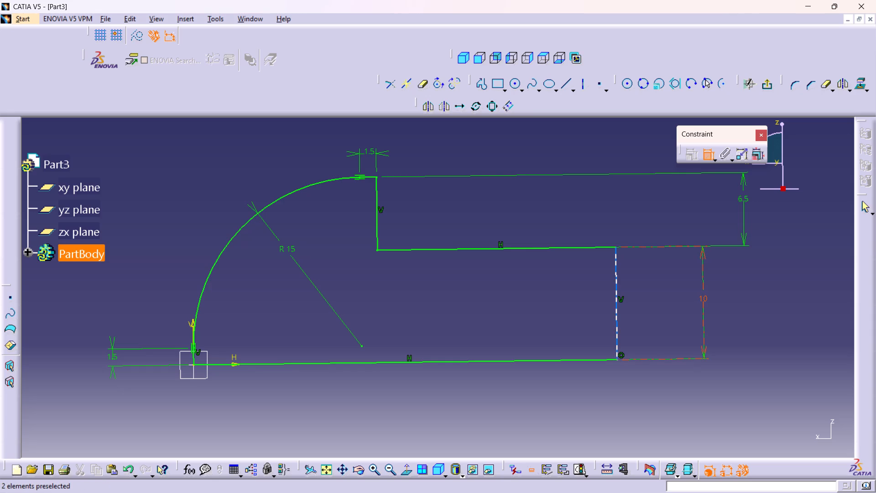
double_click(740, 197)
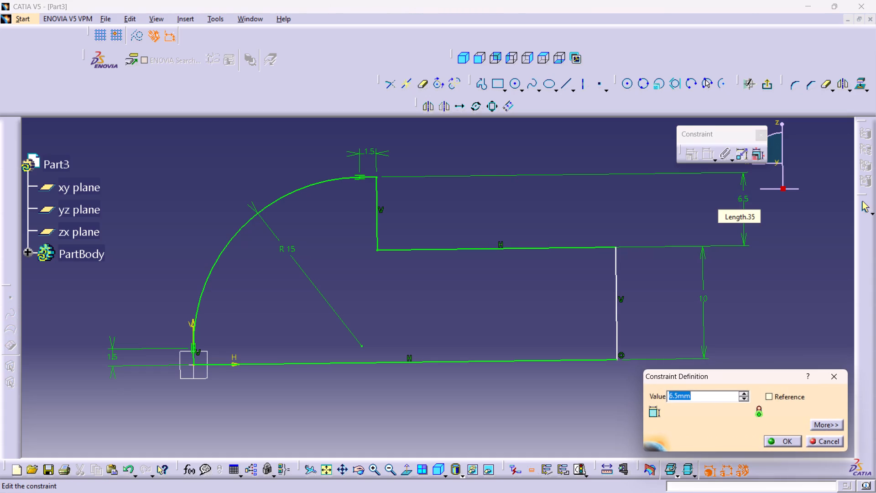
type("5.5")
key("Return")
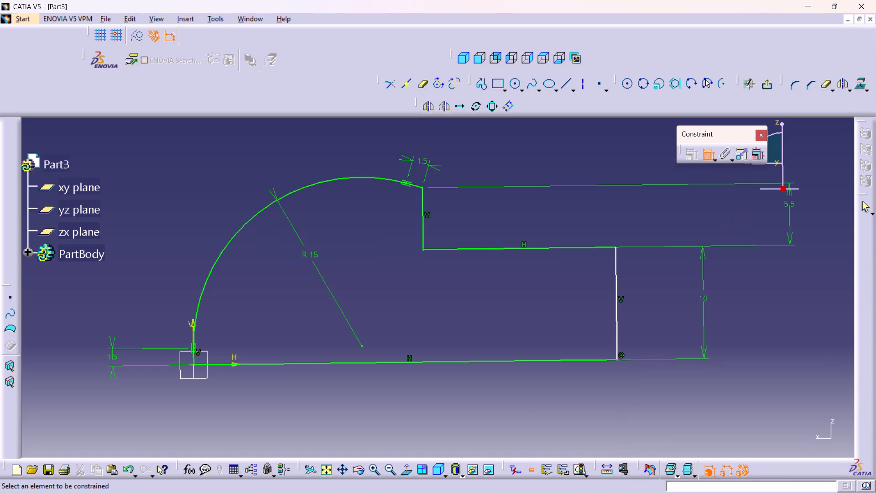
Set the length of the head's vertical shoulder line to 6.5 mm.
double_click(791, 206)
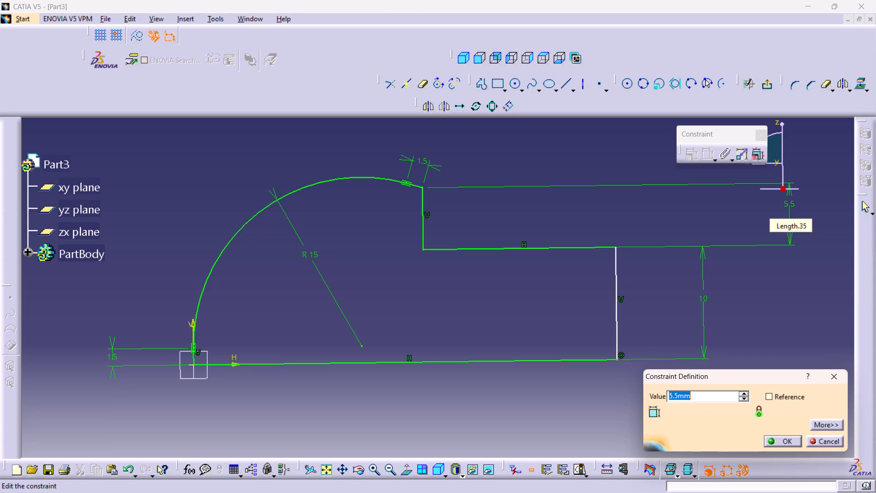
type("6.5")
key("Return")
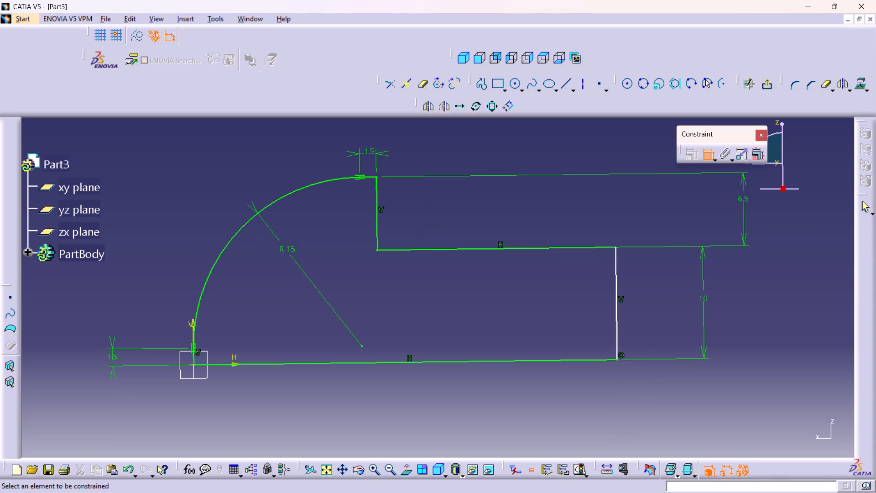
Delete the length dimension of the head's vertical shoulder line.
middle_click_drag(674, 310, 683, 336)
right_click(674, 309)
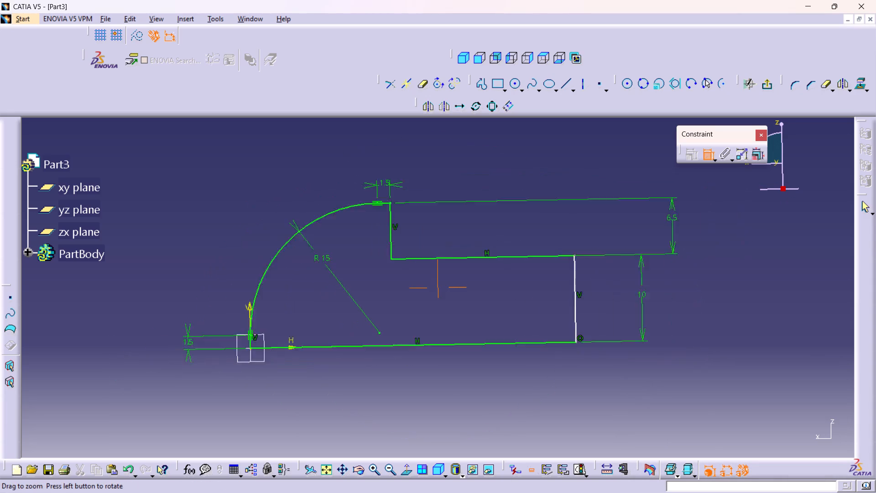
middle_click_drag(683, 336, 685, 345)
middle_click_drag(433, 385, 424, 366)
right_click(433, 385)
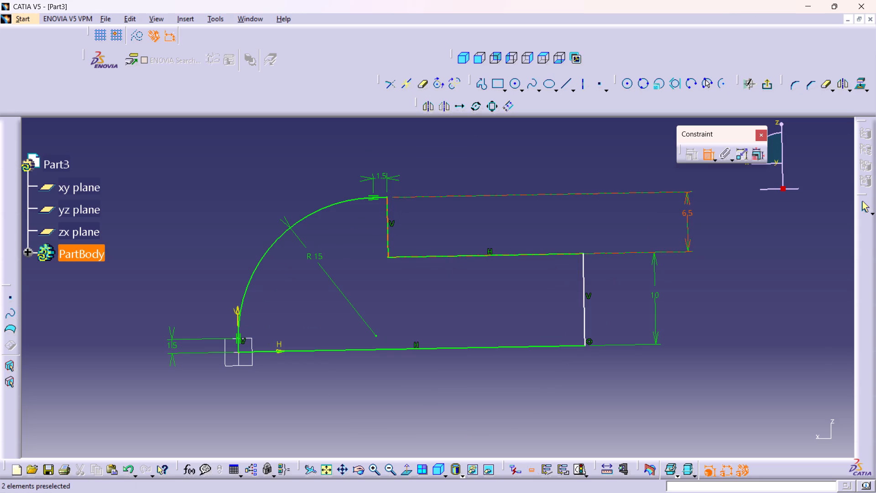
right_click(689, 212)
left_click(734, 416)
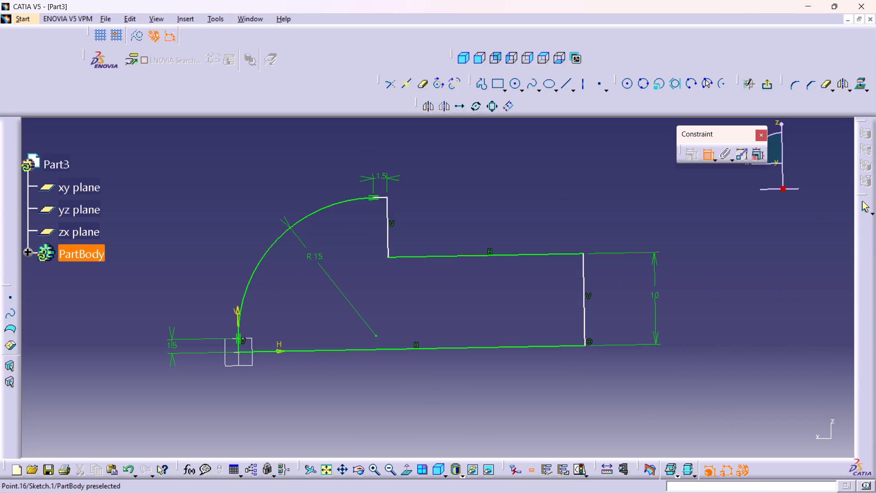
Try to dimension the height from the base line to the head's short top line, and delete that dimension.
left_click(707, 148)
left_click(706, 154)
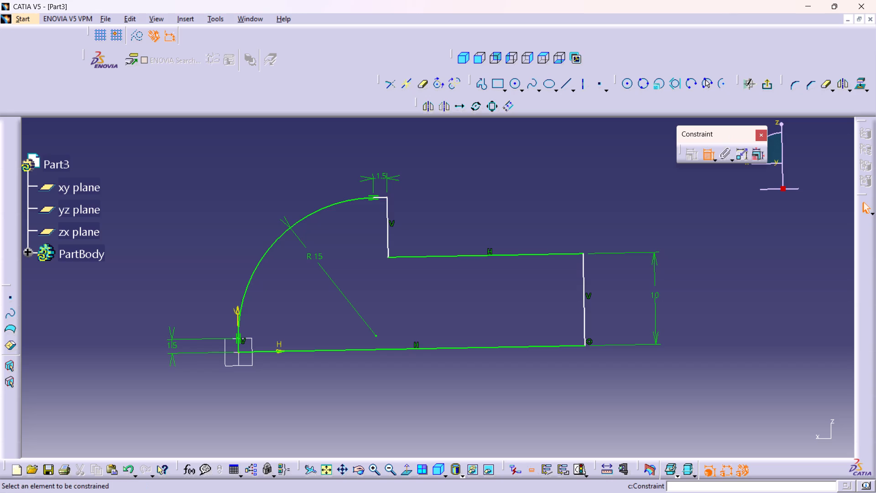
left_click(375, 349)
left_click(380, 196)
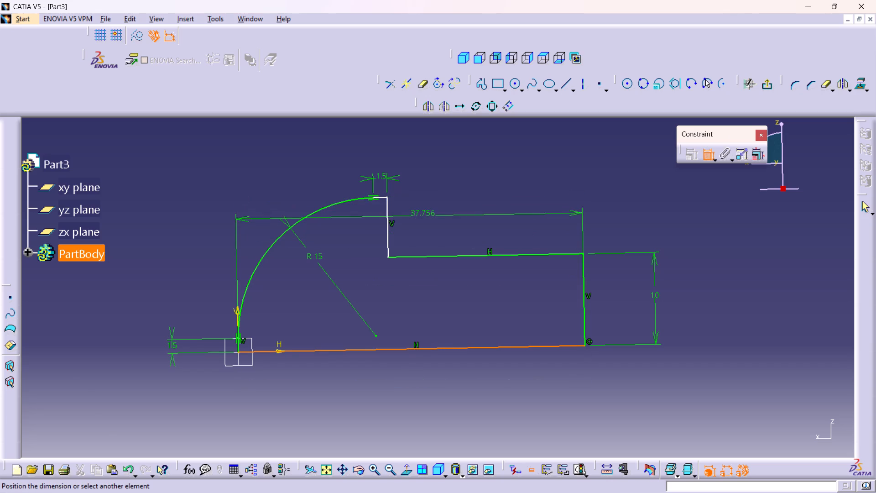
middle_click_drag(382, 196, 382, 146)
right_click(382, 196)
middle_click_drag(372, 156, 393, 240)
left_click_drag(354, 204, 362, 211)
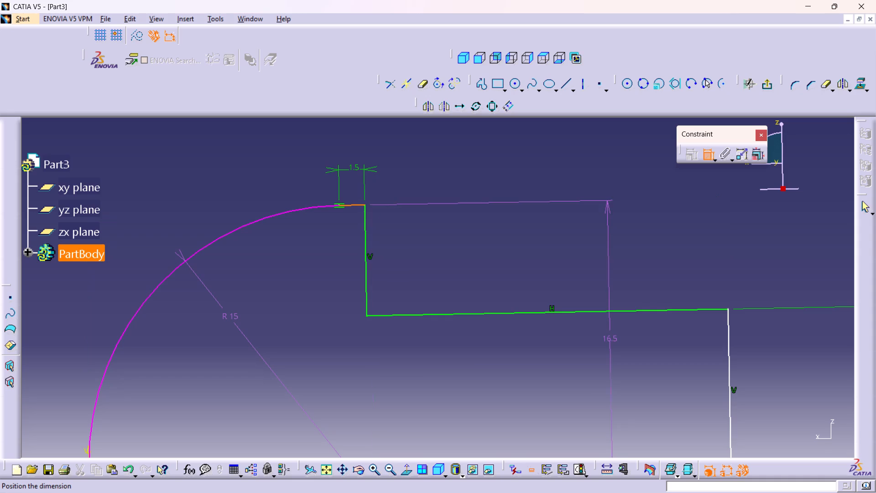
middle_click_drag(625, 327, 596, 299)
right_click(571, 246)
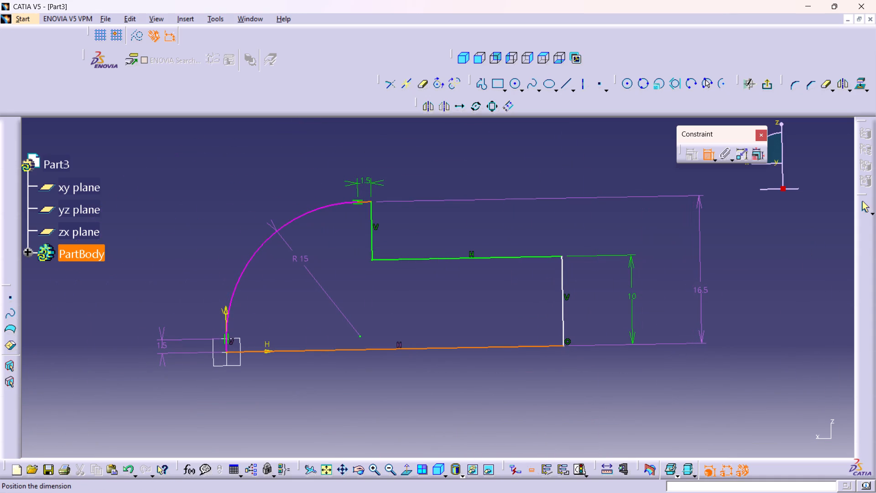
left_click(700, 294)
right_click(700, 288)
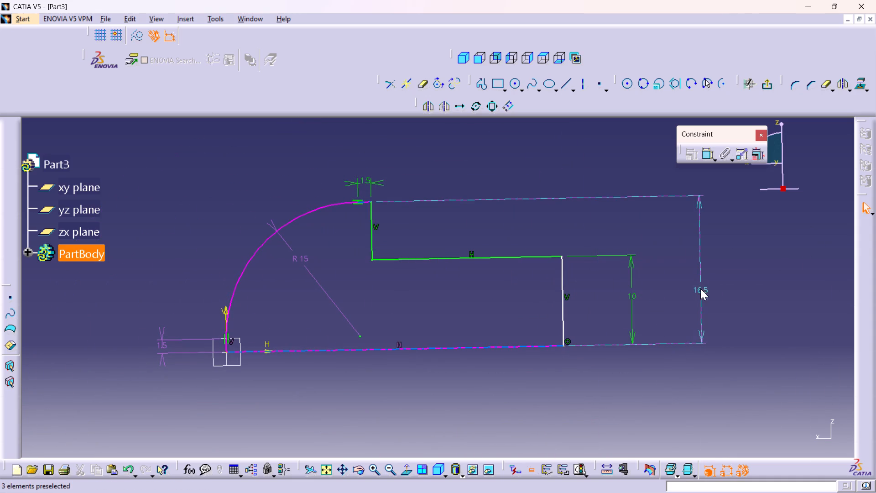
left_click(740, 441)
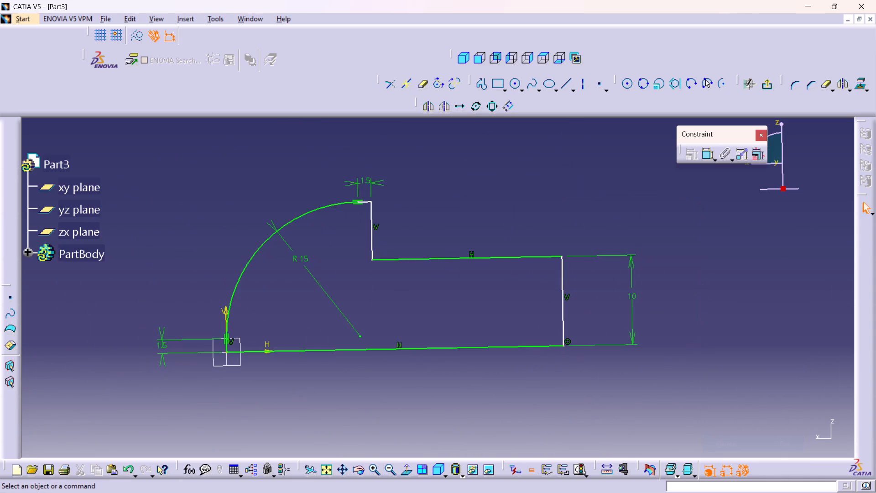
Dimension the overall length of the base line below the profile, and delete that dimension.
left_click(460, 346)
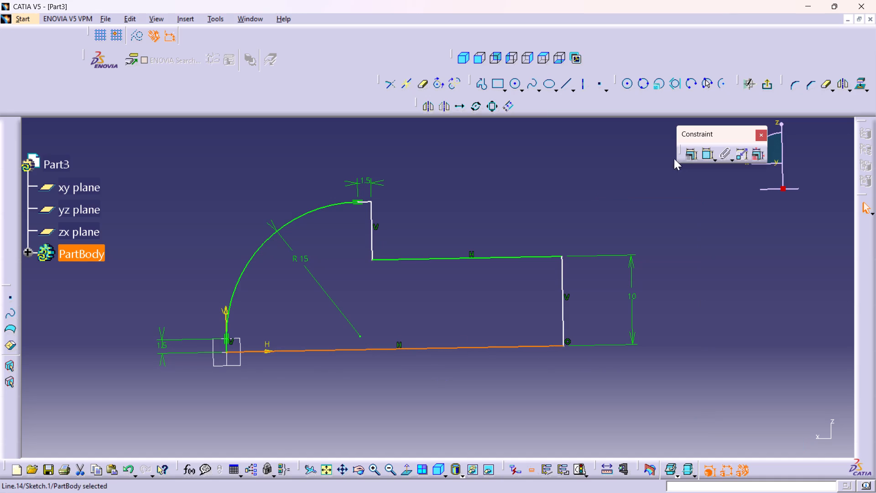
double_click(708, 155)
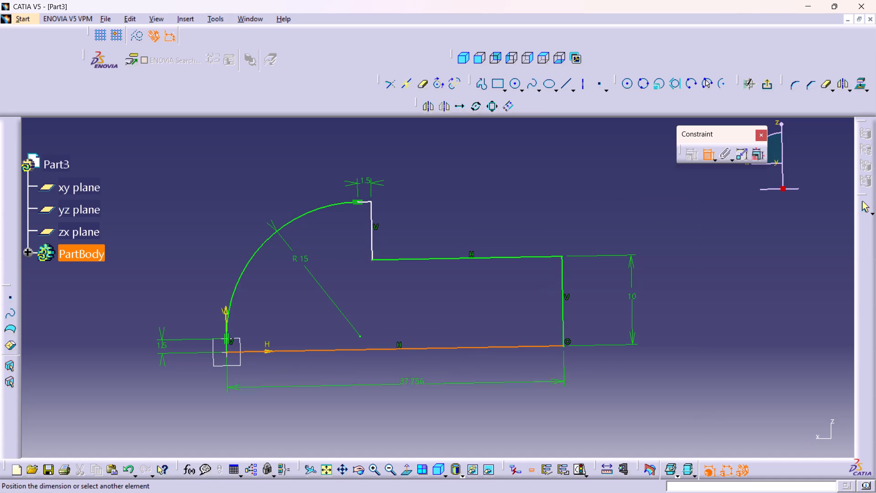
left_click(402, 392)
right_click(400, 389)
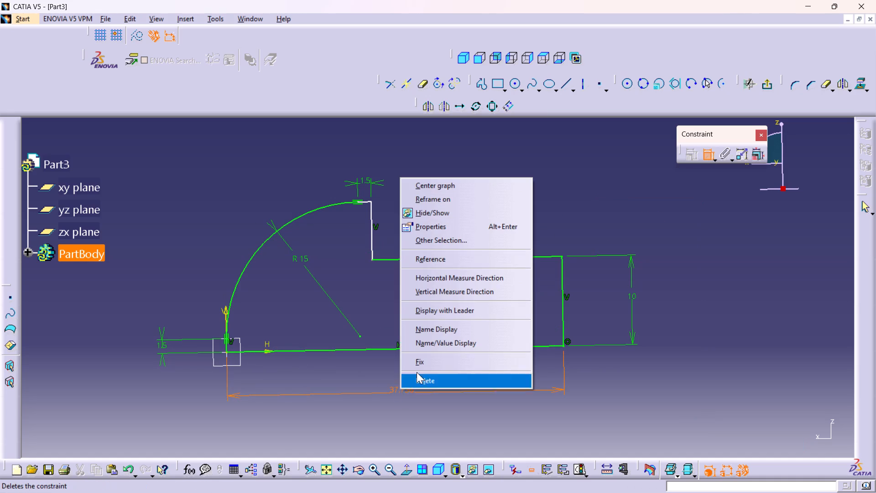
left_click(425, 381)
Dimension the distance between the head's vertical shoulder line and the shank's end line, and set it to 41 mm.
left_click(372, 220)
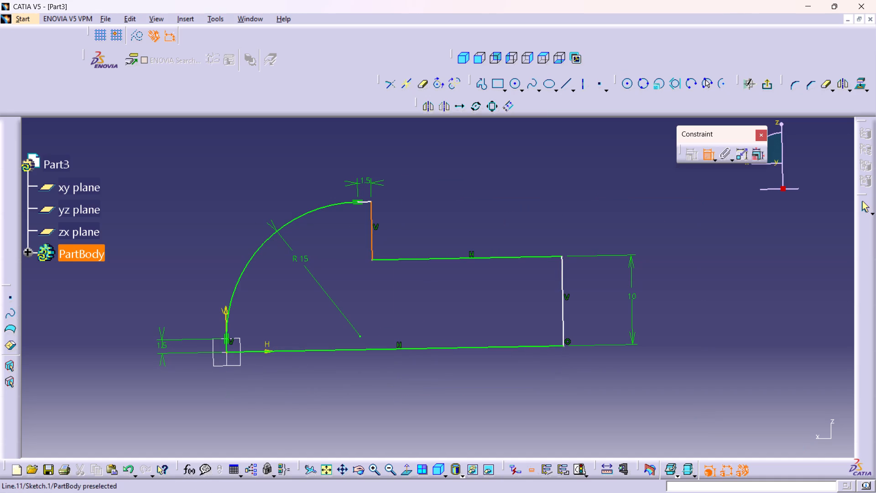
left_click(563, 322)
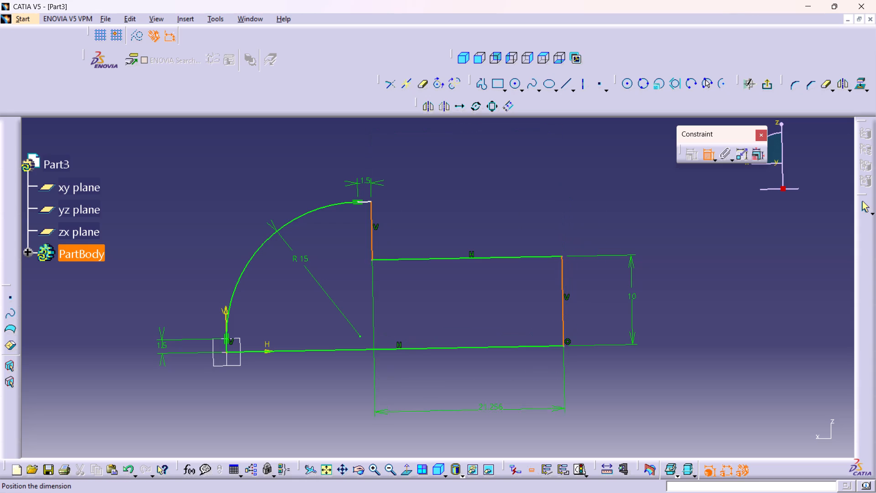
left_click(481, 403)
double_click(479, 400)
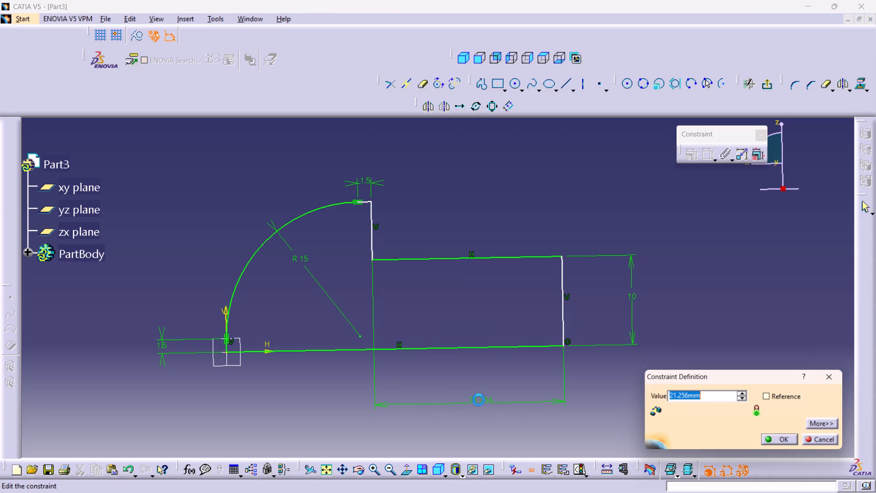
type("41")
key("Return")
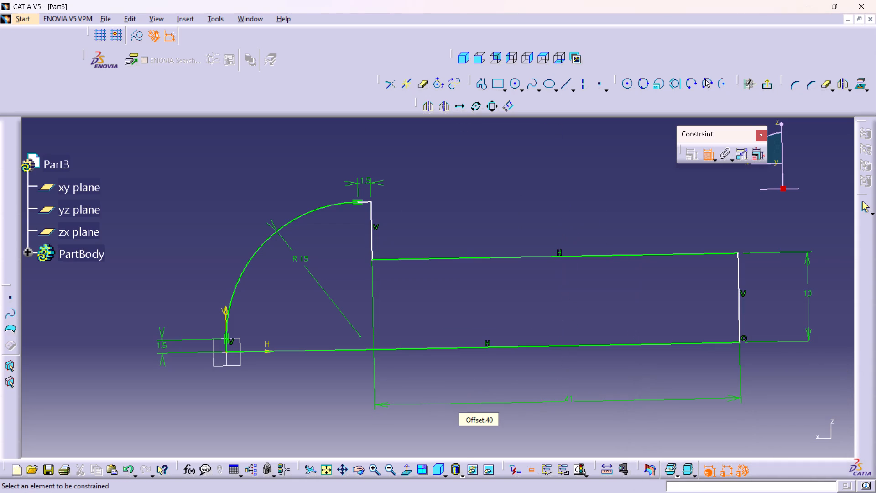
Dimension the length of the head's vertical shoulder line again at 6.5 mm, and exit the sketch.
scroll(504, 277, "up", 1)
middle_click_drag(504, 277, 363, 304)
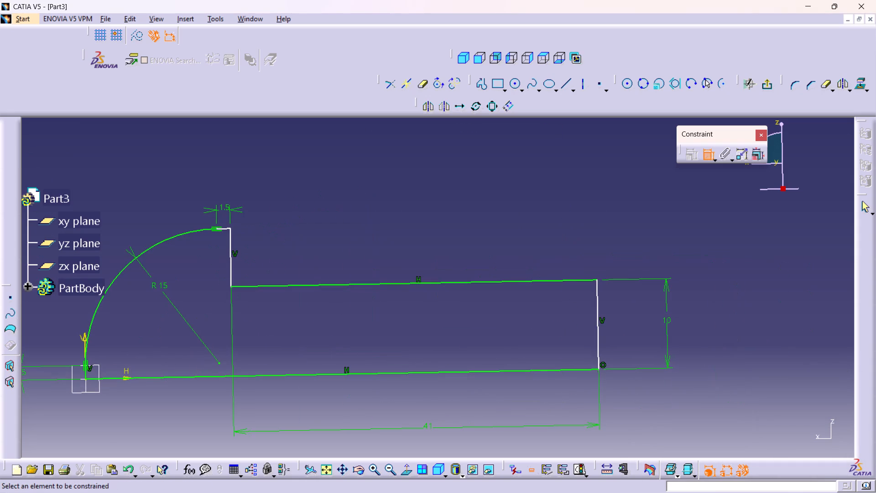
left_click(232, 257)
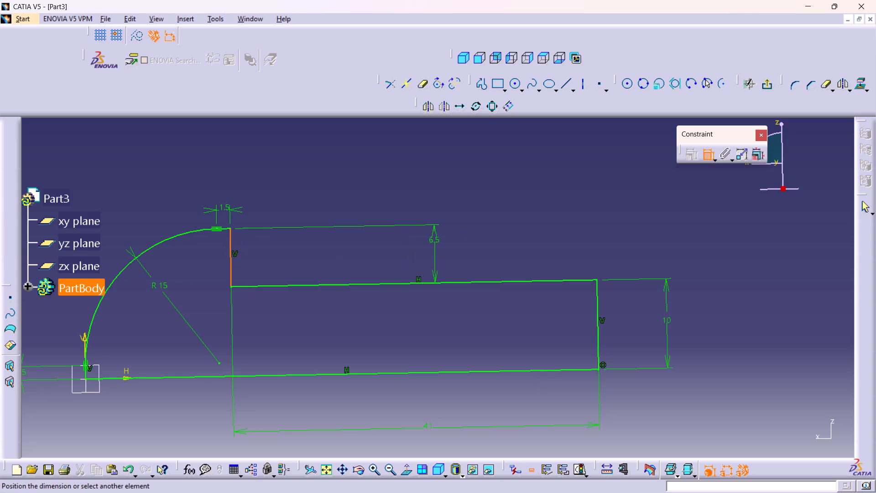
left_click(722, 248)
middle_click_drag(453, 306, 453, 312)
right_click(453, 306)
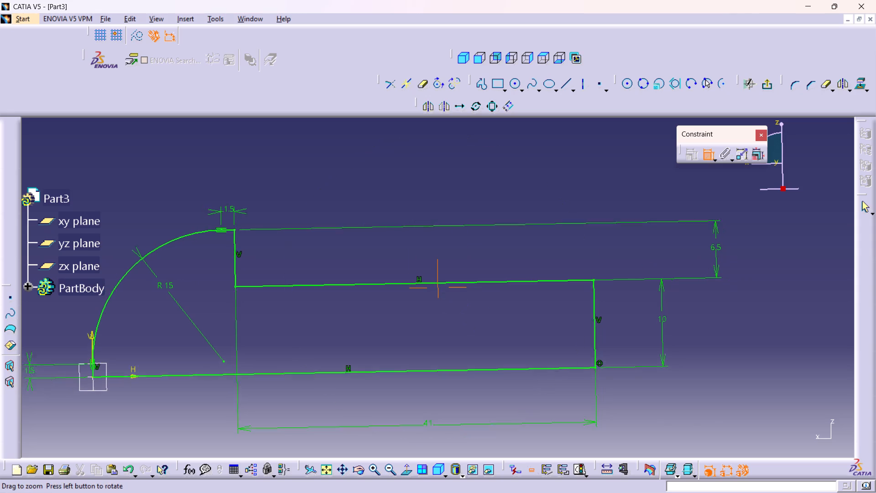
middle_click_drag(453, 312, 454, 326)
middle_click_drag(454, 320, 451, 311)
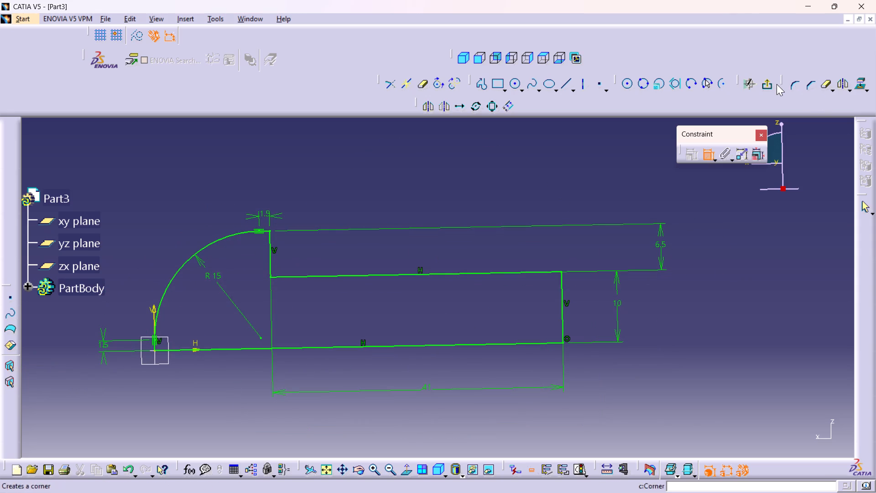
left_click(768, 82)
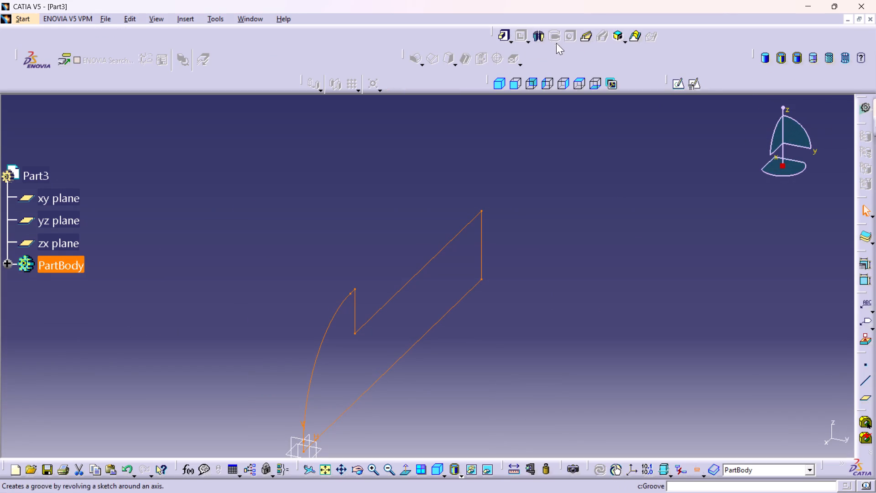
Revolve the profile sketch 360 degrees about its long base line with the Shaft command.
left_click(538, 37)
middle_click_drag(447, 357, 431, 284)
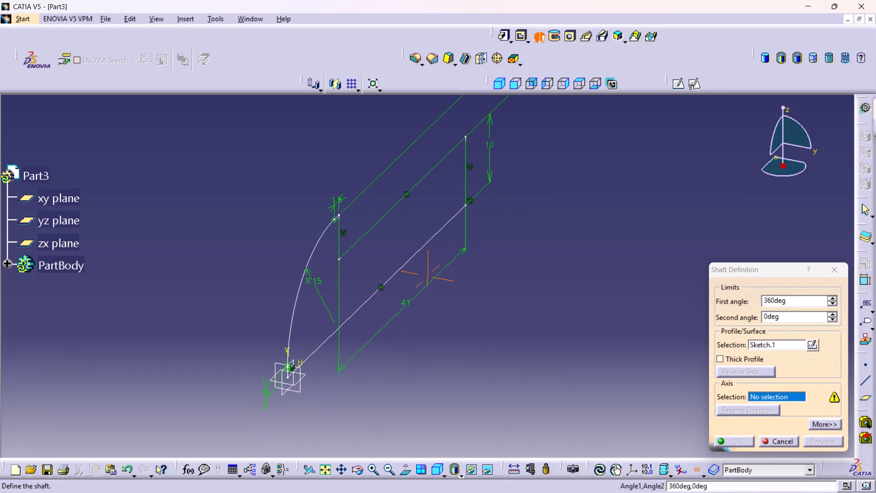
left_click(412, 254)
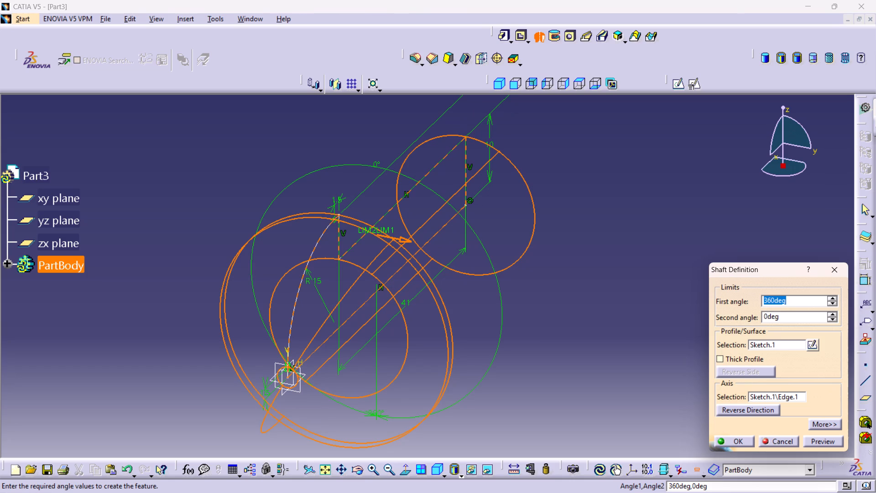
left_click(821, 436)
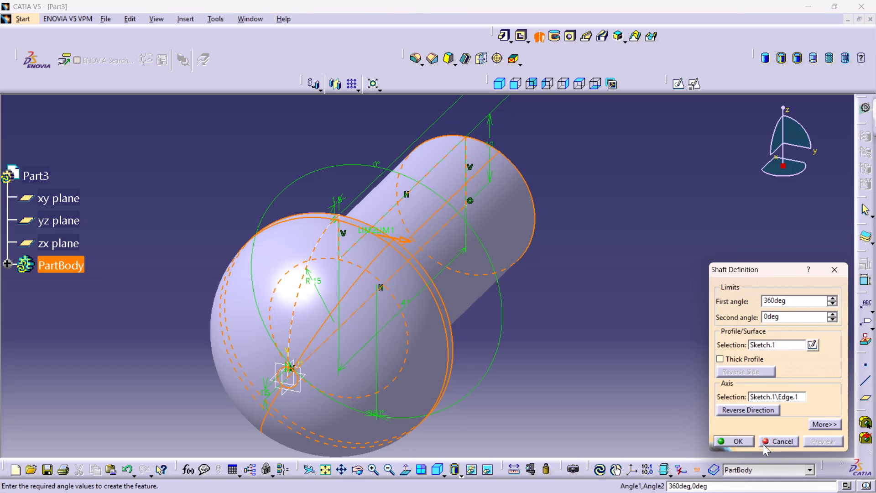
left_click(735, 441)
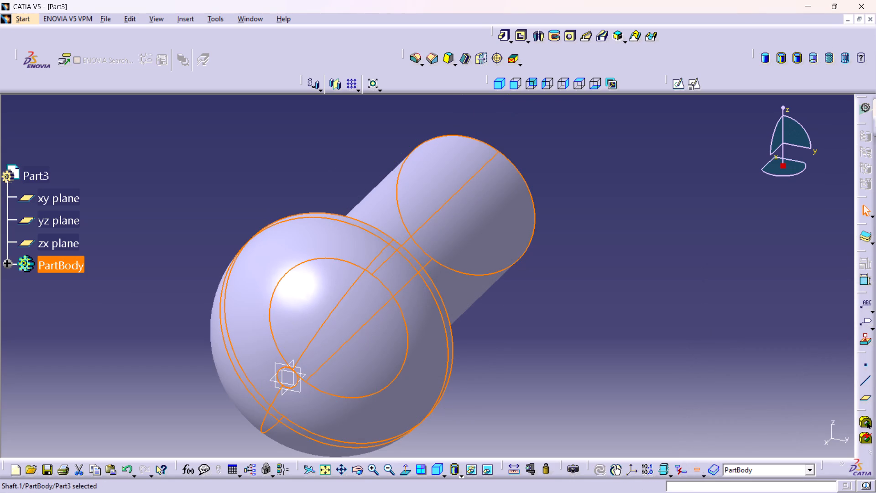
left_click(557, 365)
Chamfer the circular edge at the free end of the shank by 3 mm at 45 degrees.
middle_click_drag(358, 357, 297, 300)
right_click_drag(358, 357, 297, 300)
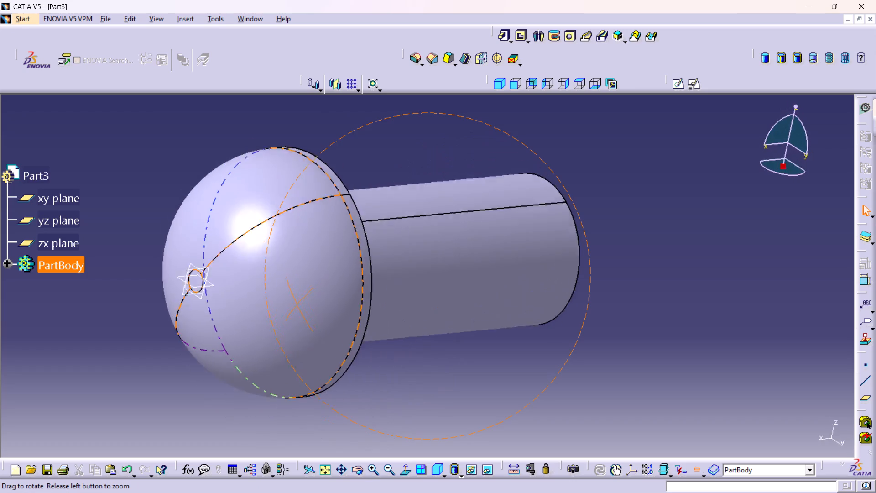
middle_click_drag(297, 300, 313, 184)
right_click_drag(297, 300, 313, 184)
middle_click_drag(367, 236, 368, 274)
middle_click_drag(512, 230, 500, 207)
right_click(512, 230)
middle_click_drag(485, 308, 357, 242)
right_click_drag(467, 297, 371, 241)
middle_click_drag(627, 399, 556, 294)
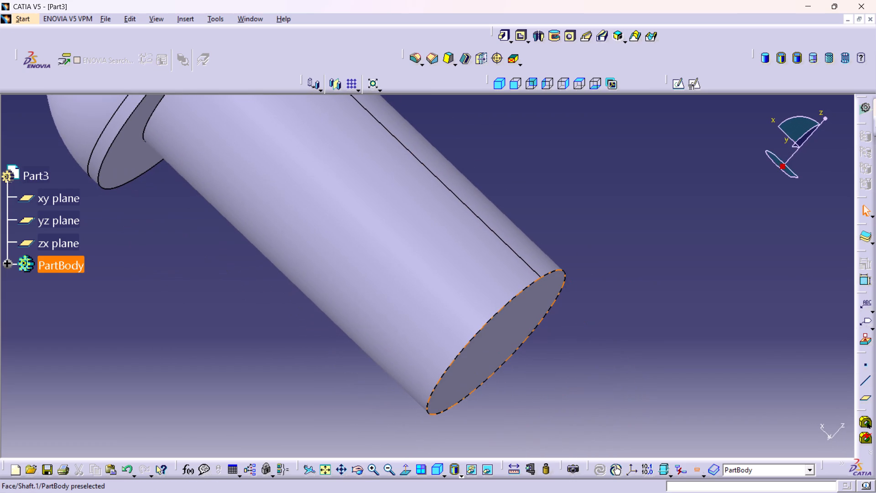
left_click(495, 315)
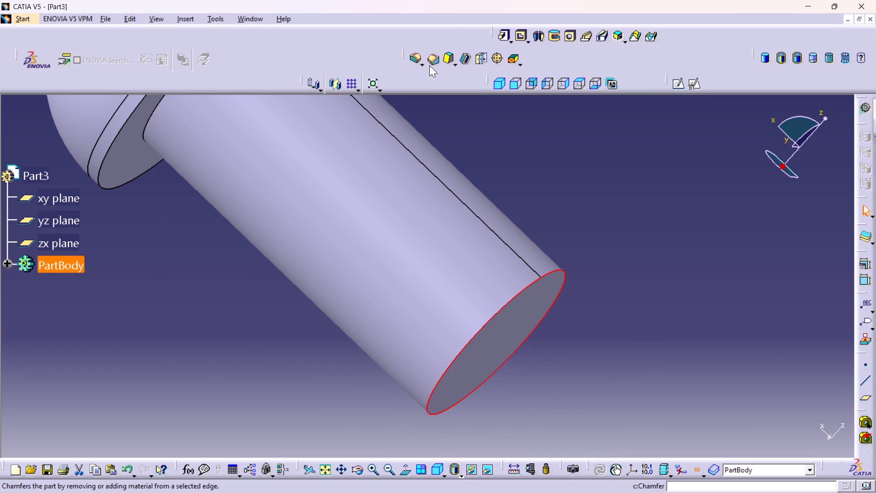
left_click(433, 65)
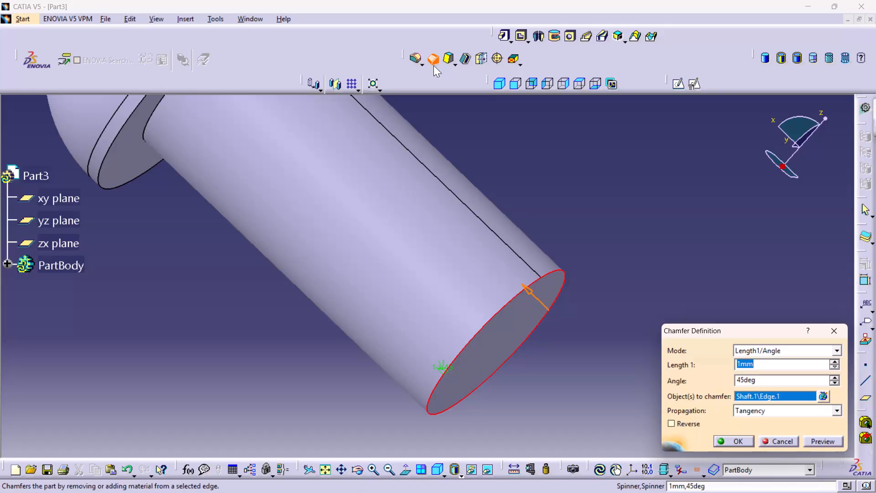
key("3")
key("Return")
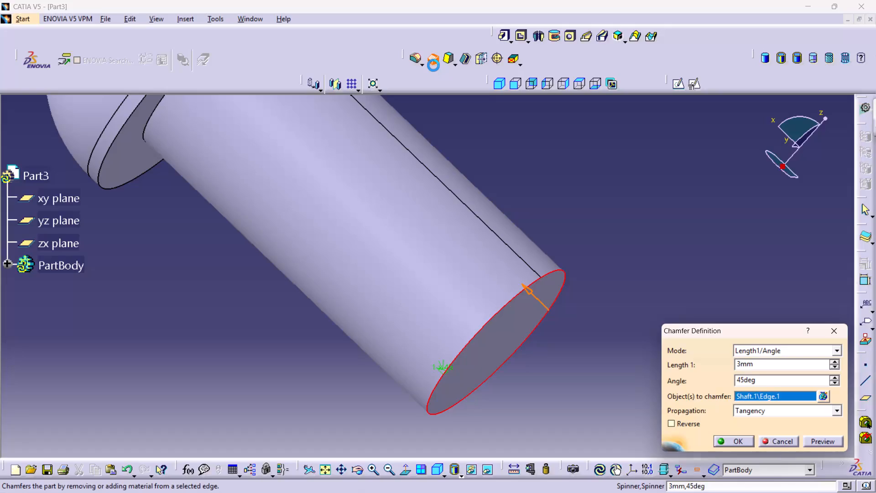
left_click_drag(610, 341, 611, 346)
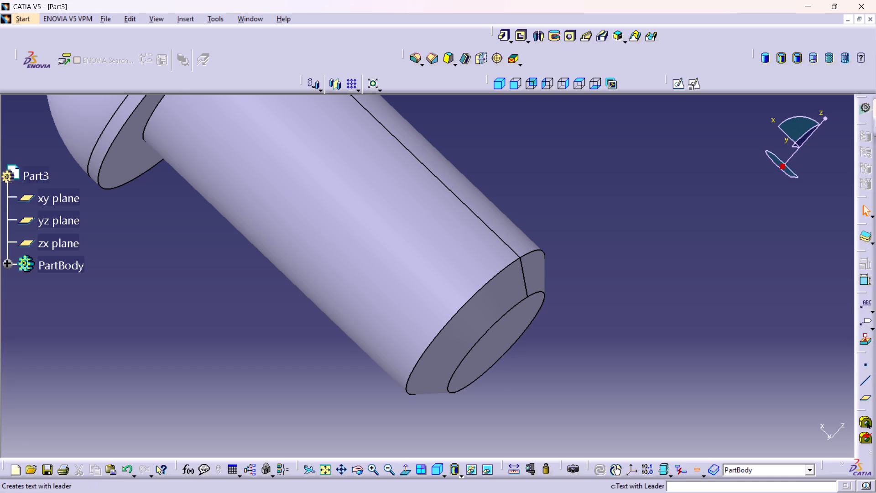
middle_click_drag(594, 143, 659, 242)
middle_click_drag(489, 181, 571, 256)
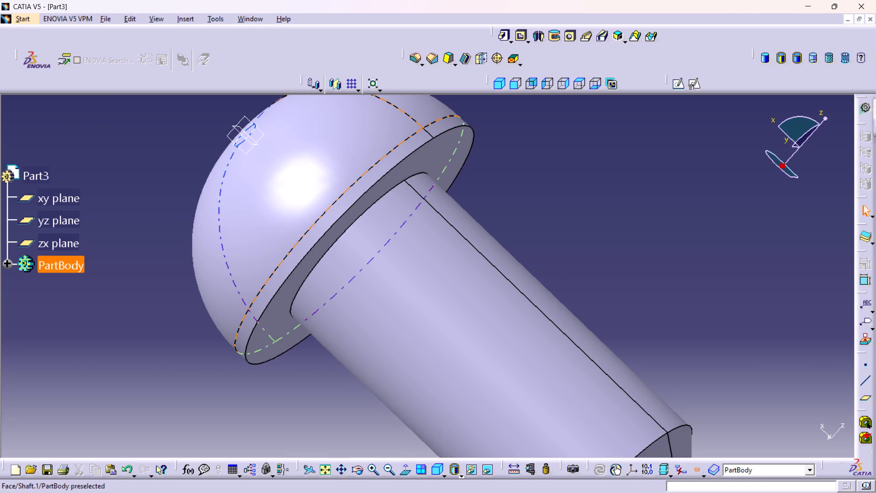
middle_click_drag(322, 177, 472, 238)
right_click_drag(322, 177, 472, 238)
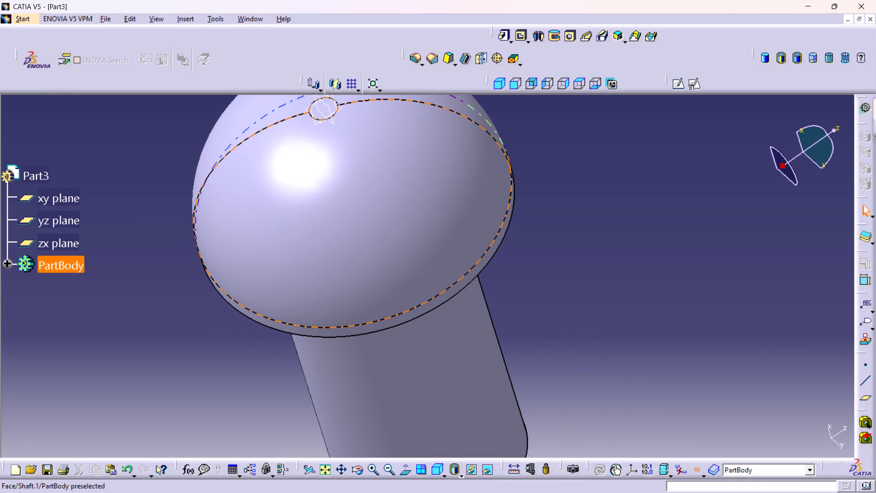
Examine the rounded head and the shank of the revolved part from several angles.
middle_click_drag(303, 256, 386, 270)
right_click_drag(303, 256, 386, 270)
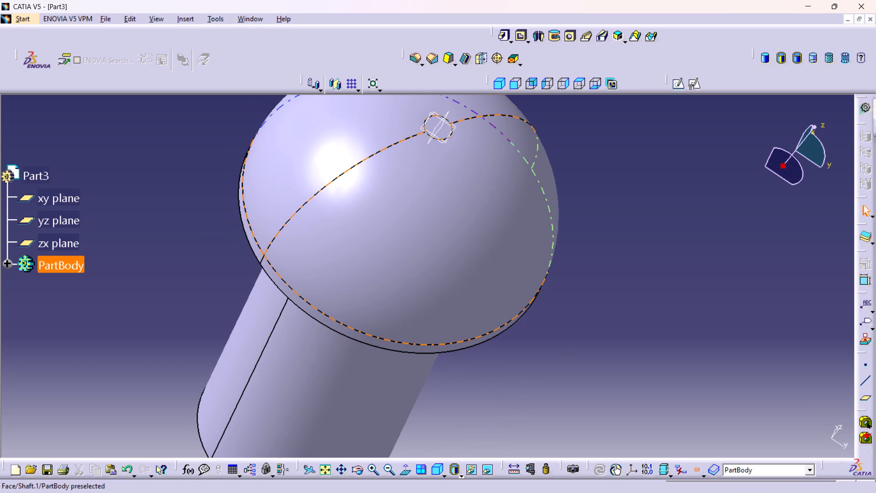
middle_click_drag(314, 267, 347, 235)
right_click_drag(314, 267, 357, 246)
right_click(356, 244)
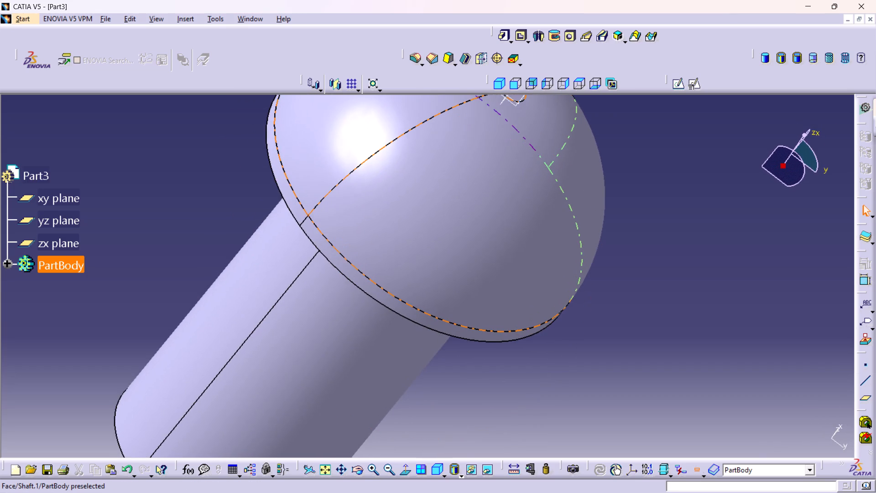
middle_click_drag(462, 191, 467, 193)
right_click(463, 190)
left_click(495, 88)
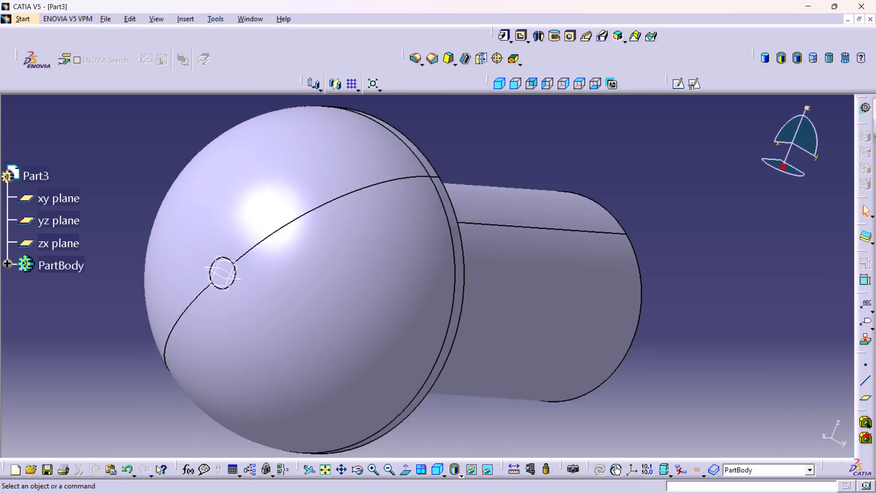
middle_click_drag(236, 384, 297, 273)
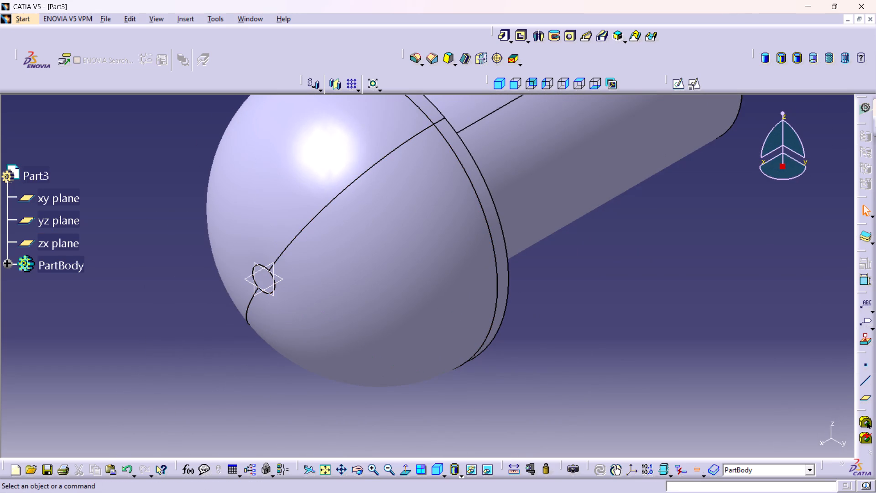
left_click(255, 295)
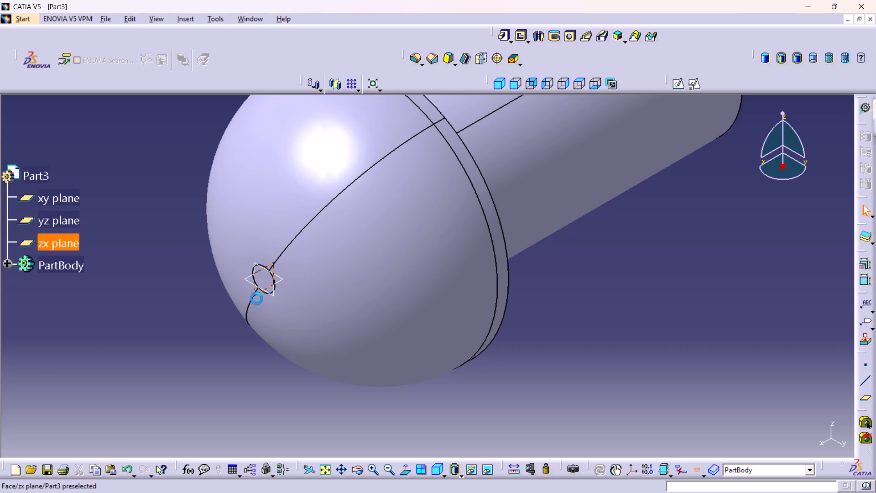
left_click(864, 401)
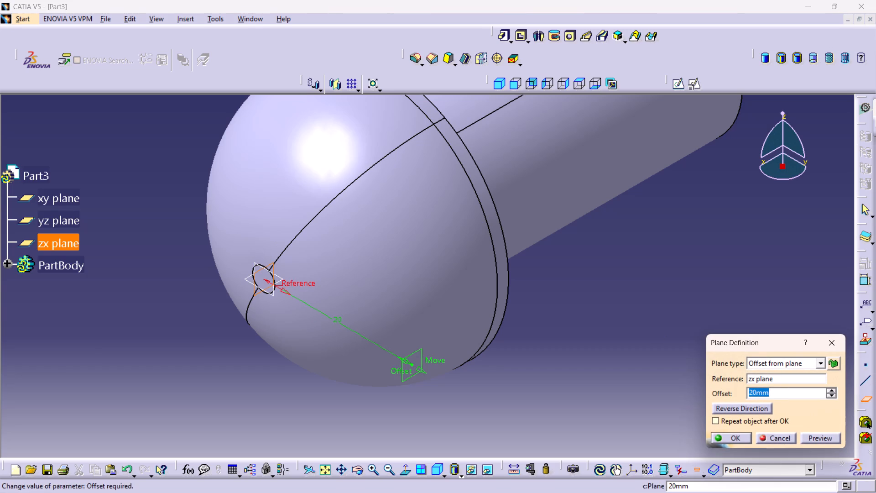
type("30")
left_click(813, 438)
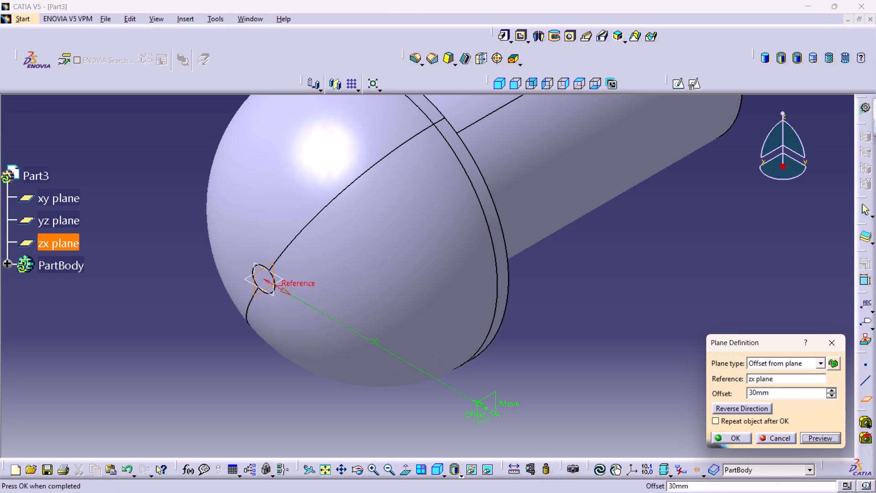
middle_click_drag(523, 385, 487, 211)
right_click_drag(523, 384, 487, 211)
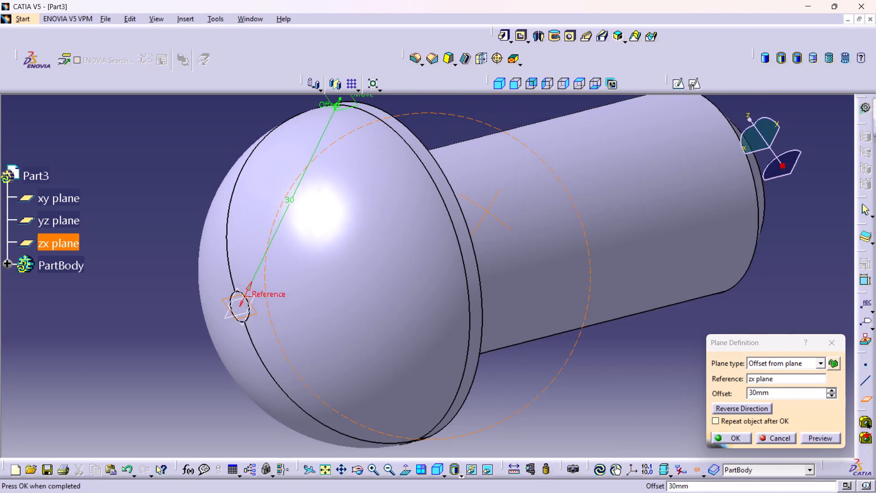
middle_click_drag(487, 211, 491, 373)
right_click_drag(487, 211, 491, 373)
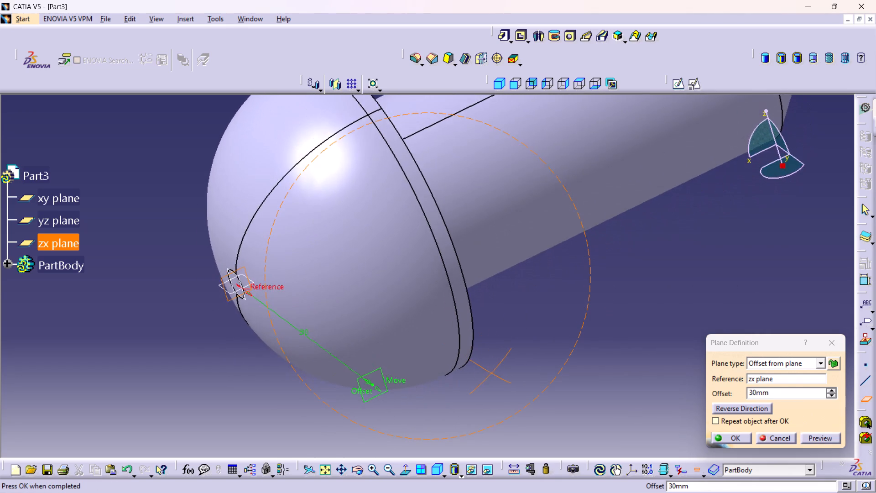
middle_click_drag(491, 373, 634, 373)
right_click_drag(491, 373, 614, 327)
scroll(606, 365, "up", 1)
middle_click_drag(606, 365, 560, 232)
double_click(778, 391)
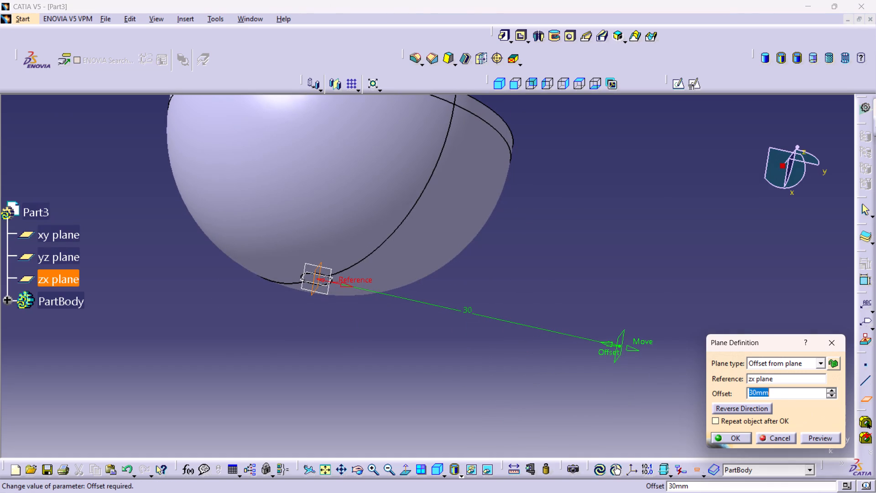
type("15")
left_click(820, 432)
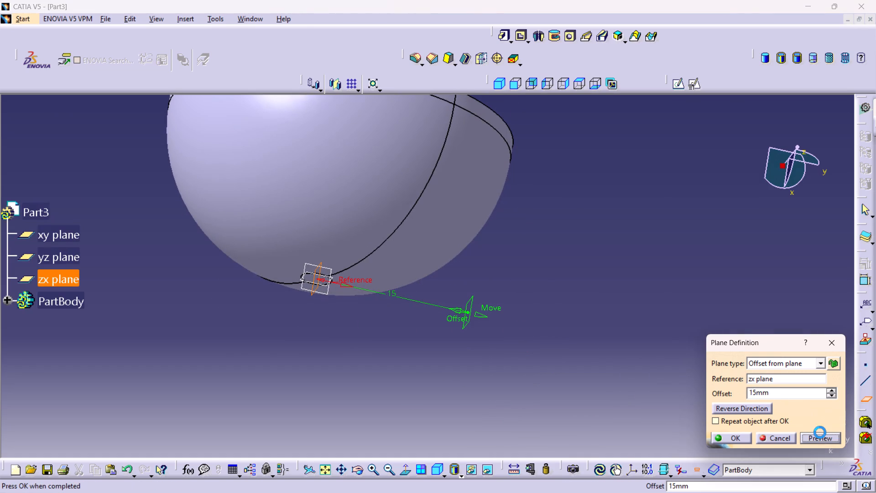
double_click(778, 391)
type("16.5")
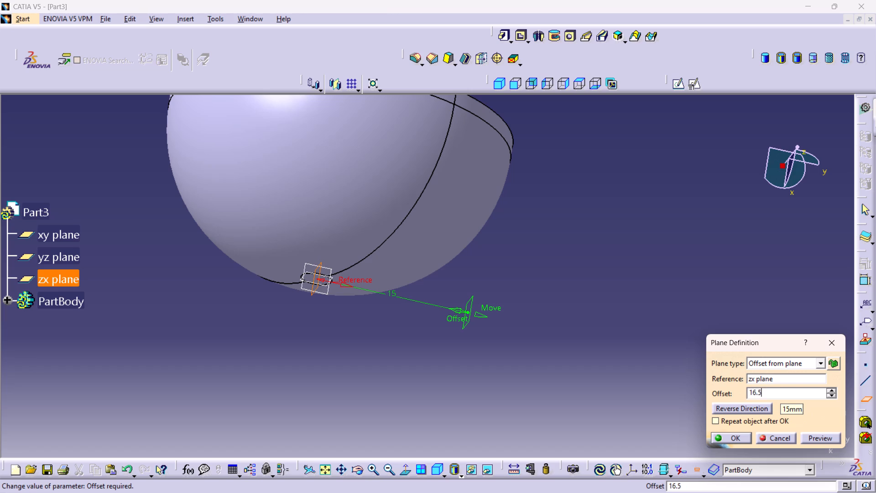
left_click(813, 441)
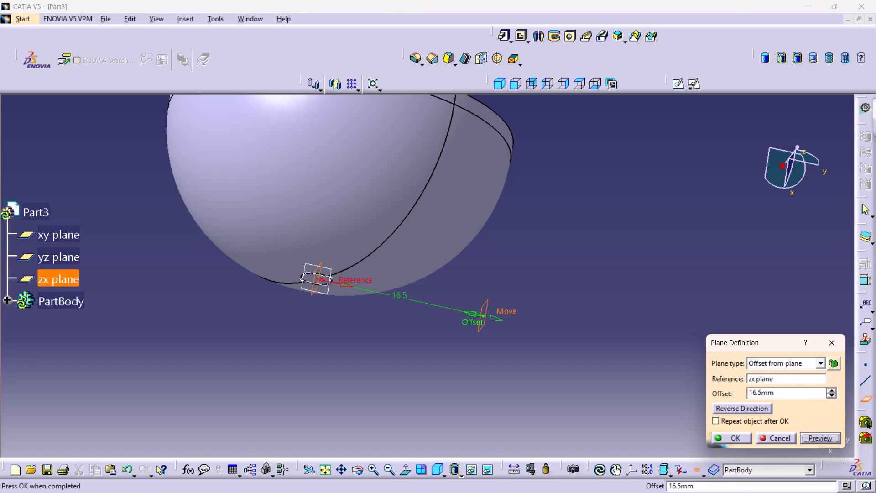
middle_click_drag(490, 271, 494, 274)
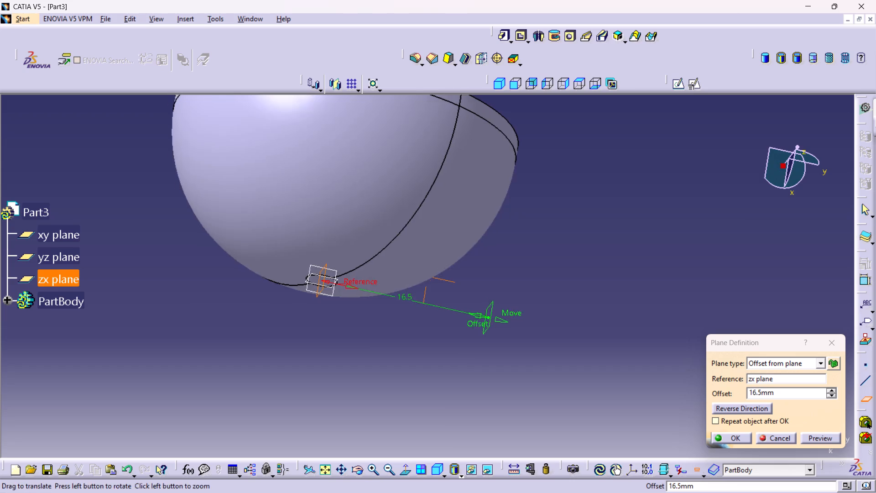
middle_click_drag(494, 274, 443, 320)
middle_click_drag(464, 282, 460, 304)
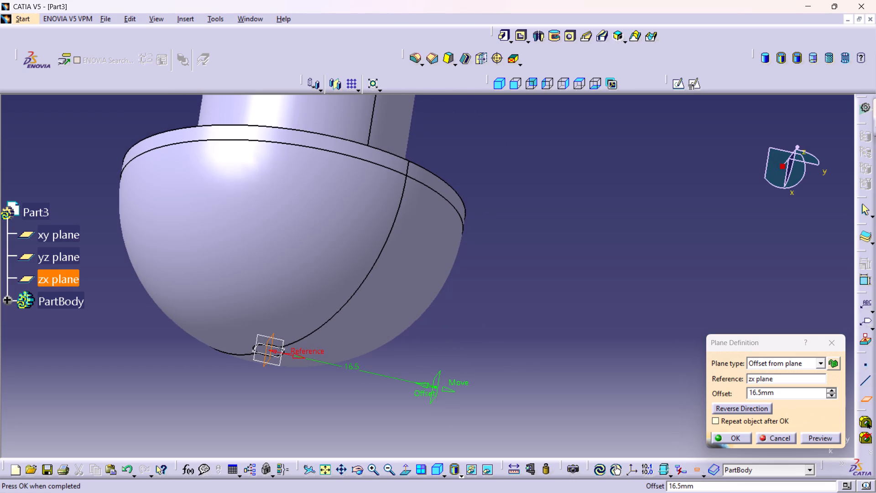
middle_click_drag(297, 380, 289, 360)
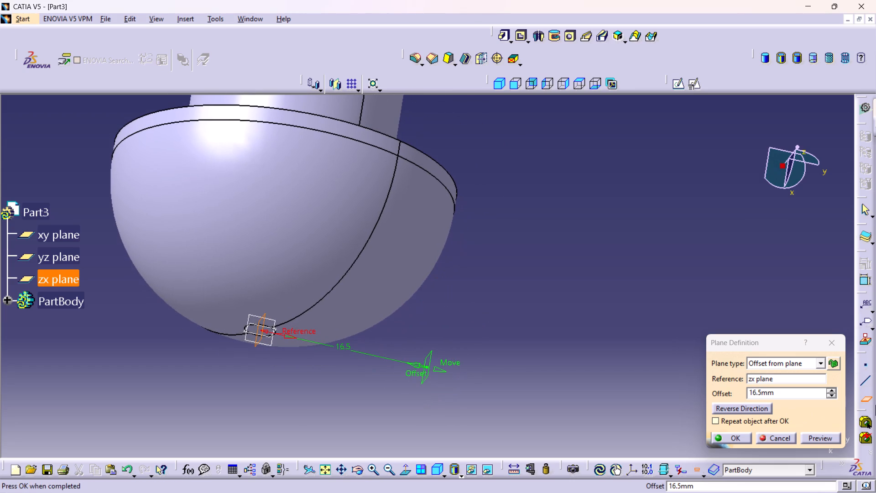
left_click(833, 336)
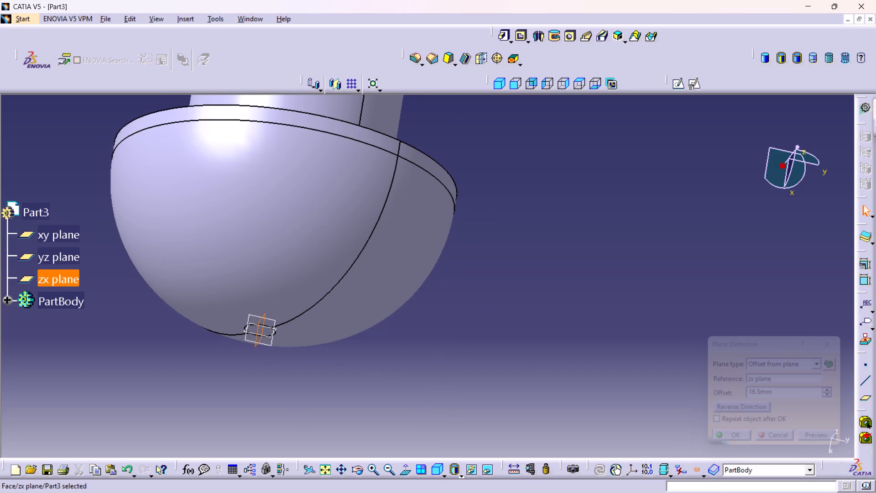
Define a reference plane offset 16.5 mm from the zx plane and preview it.
left_click(498, 86)
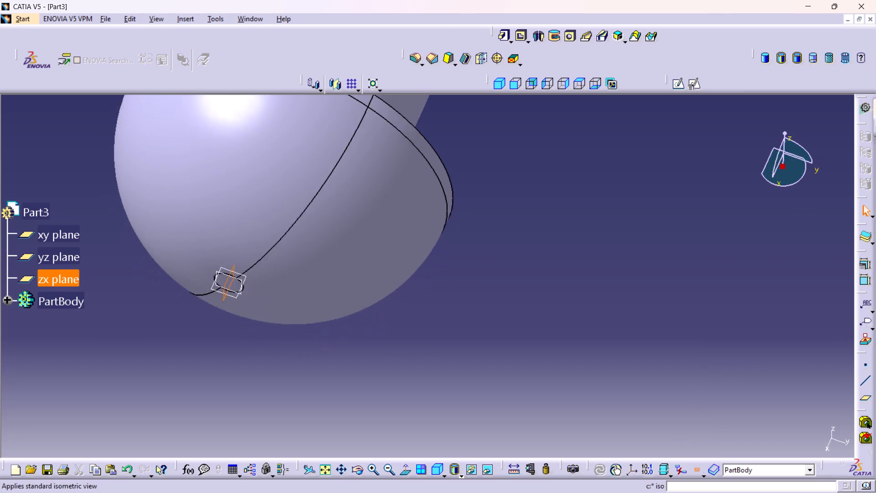
left_click(463, 334)
middle_click_drag(526, 237, 494, 276)
right_click(494, 276)
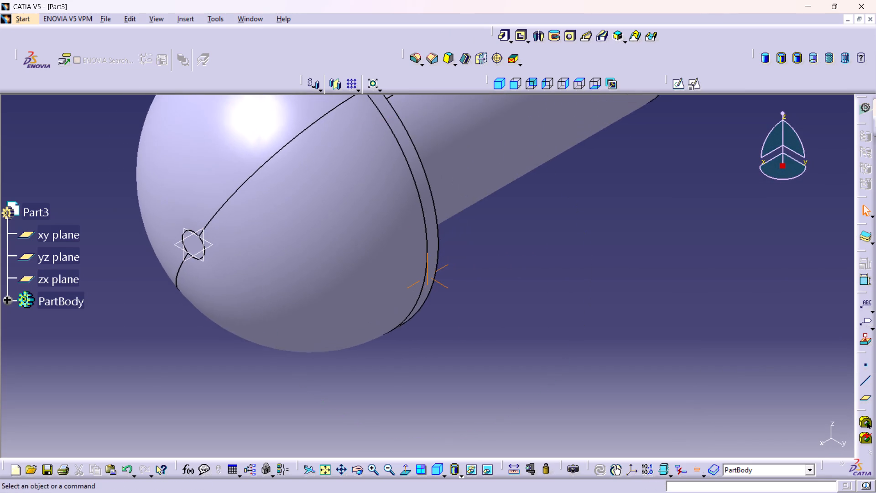
middle_click_drag(494, 276, 496, 287)
middle_click_drag(502, 302, 499, 286)
right_click(502, 302)
middle_click_drag(505, 319, 501, 300)
right_click(501, 300)
middle_click_drag(487, 361, 486, 347)
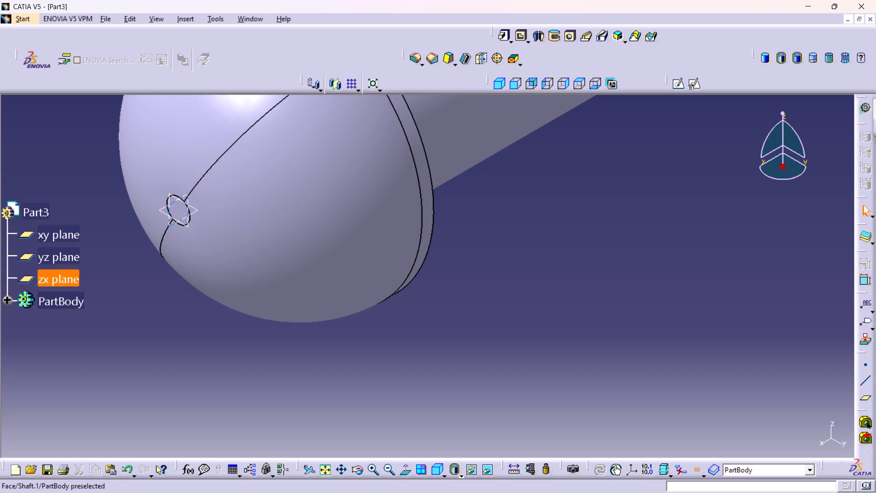
left_click(172, 225)
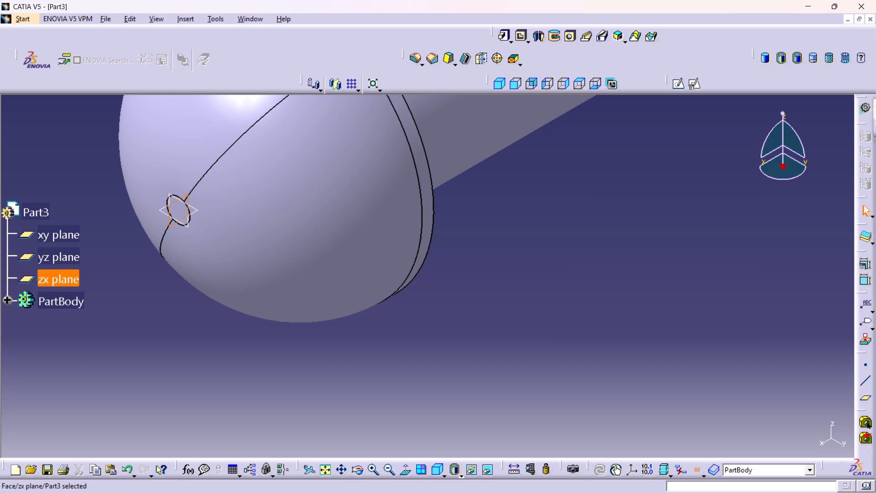
left_click(866, 400)
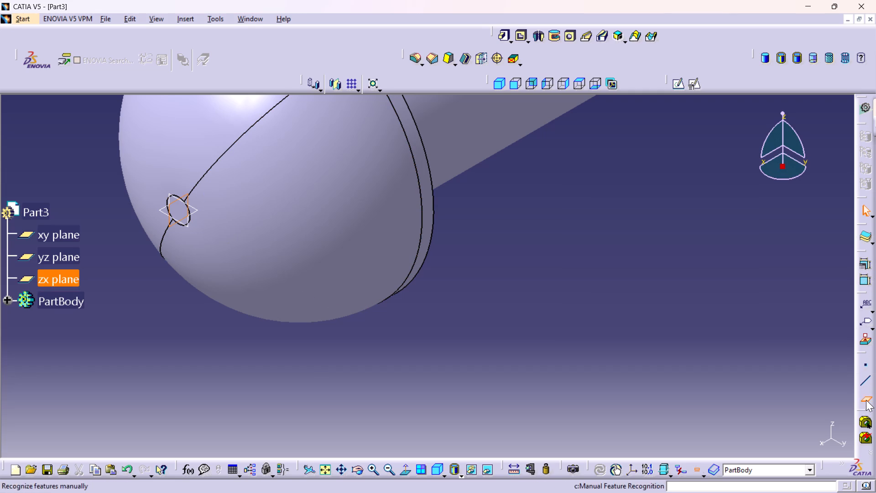
type("16.5")
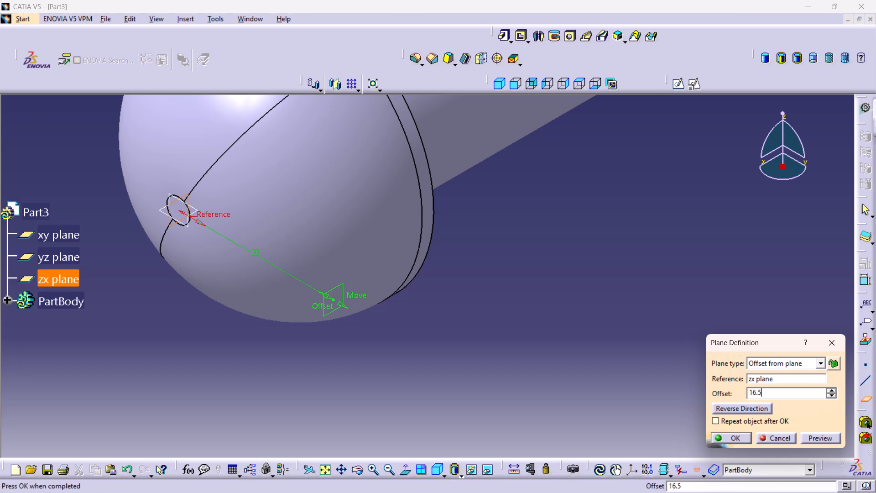
left_click(815, 435)
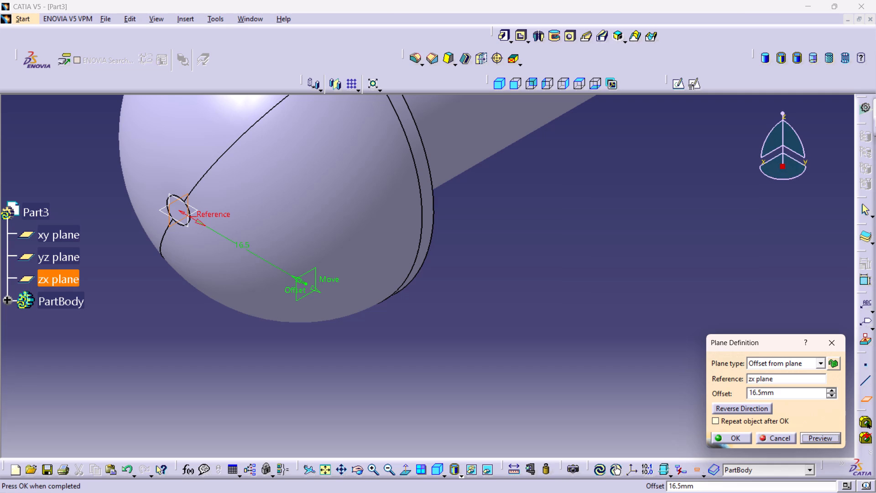
Move the offset plane's symbol away from the reference and place it near the rim of the head.
middle_click_drag(600, 249, 610, 255)
right_click(600, 249)
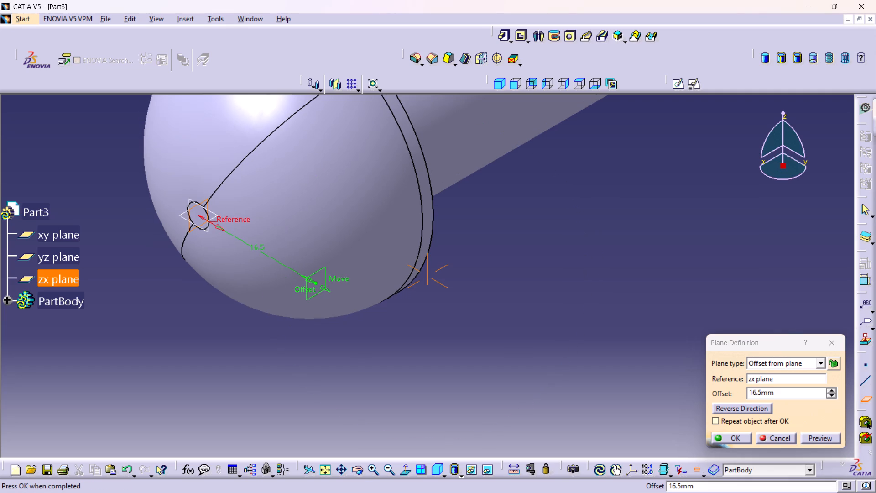
middle_click_drag(610, 255, 610, 256)
middle_click_drag(608, 226, 604, 279)
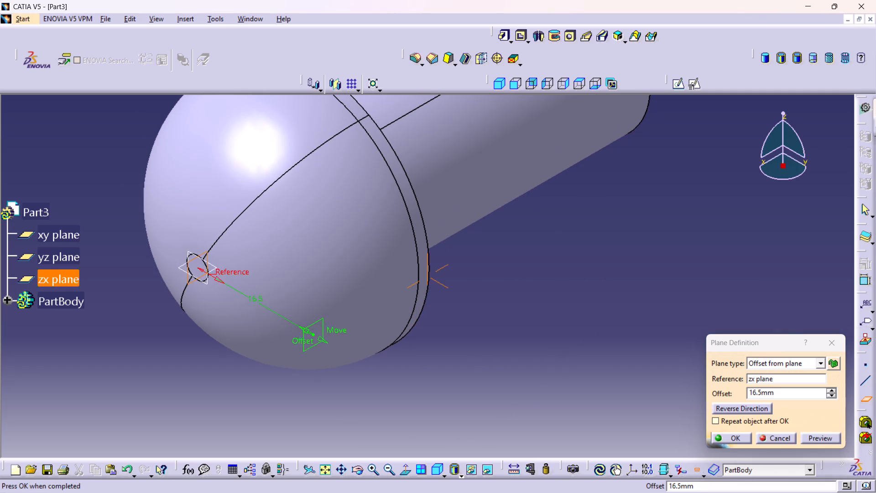
left_click(333, 329)
left_click(333, 329)
left_click_drag(333, 329, 406, 310)
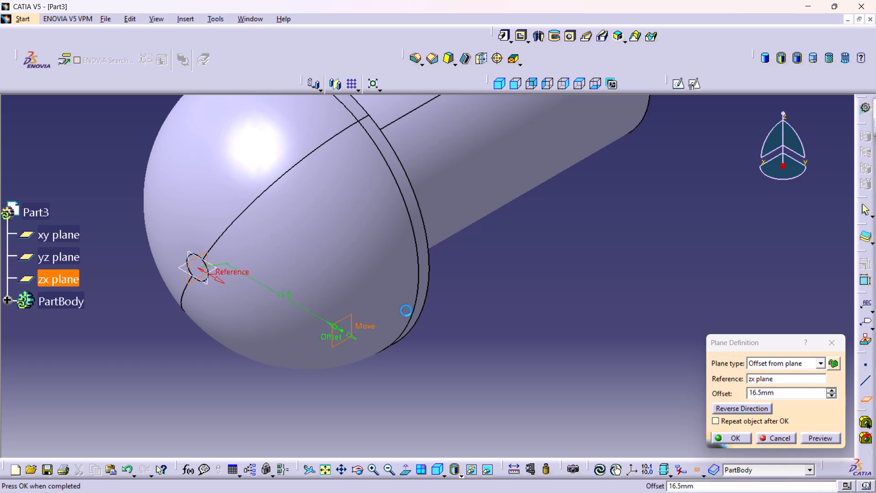
left_click_drag(406, 310, 444, 254)
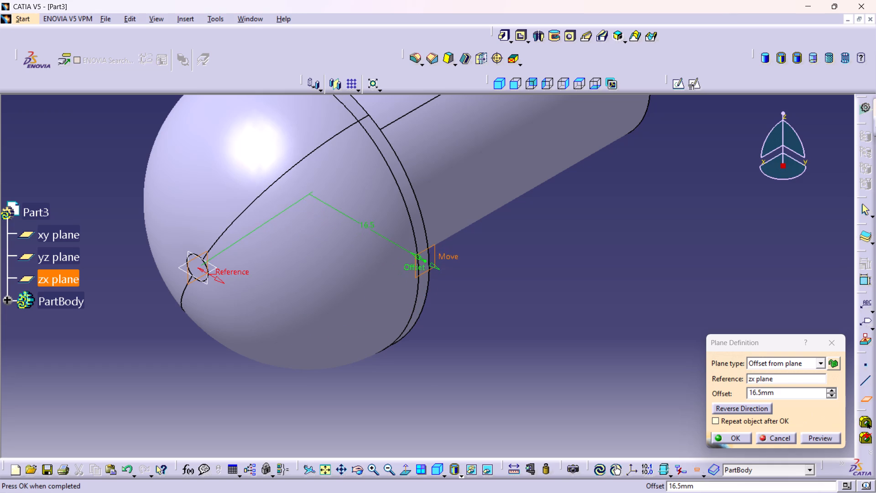
left_click_drag(444, 254, 443, 241)
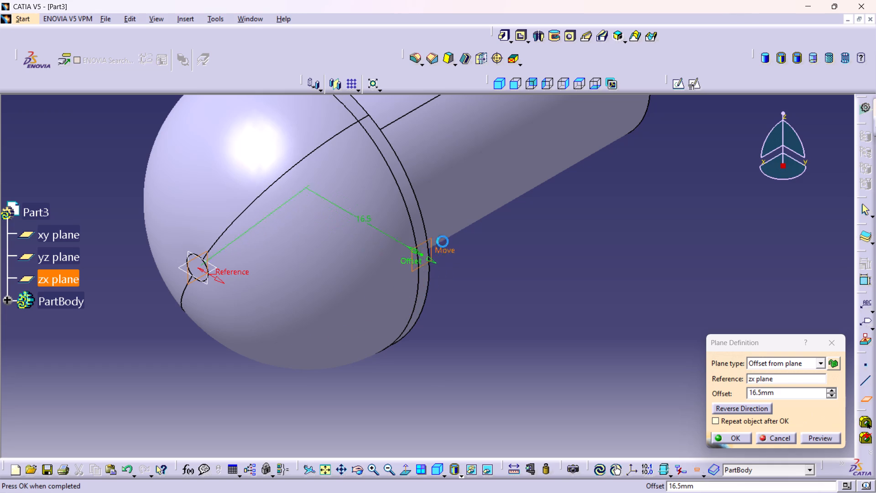
left_click_drag(443, 241, 382, 103)
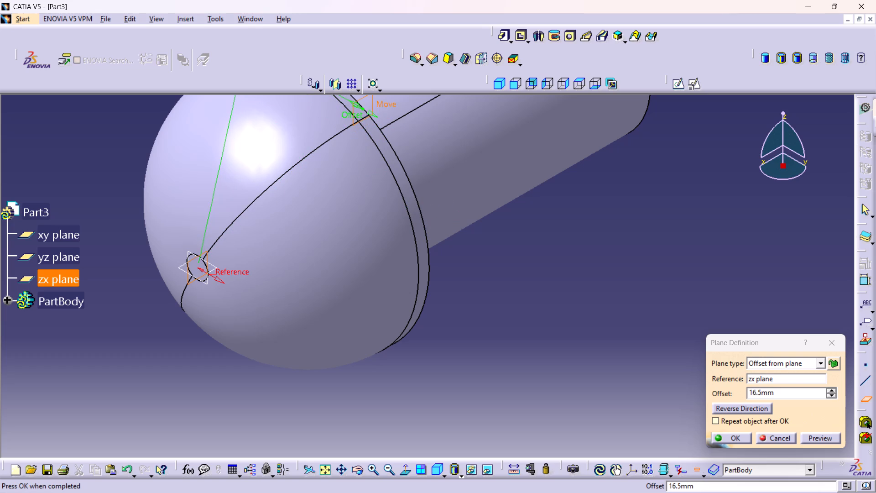
left_click_drag(382, 103, 438, 307)
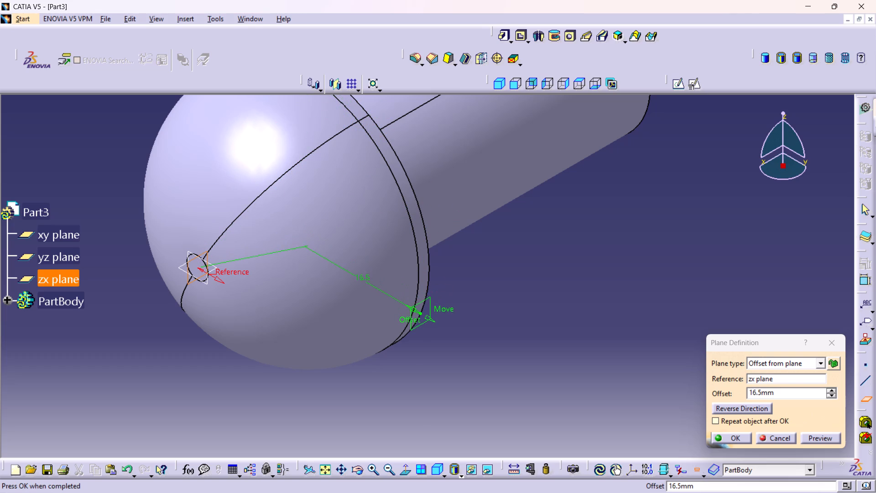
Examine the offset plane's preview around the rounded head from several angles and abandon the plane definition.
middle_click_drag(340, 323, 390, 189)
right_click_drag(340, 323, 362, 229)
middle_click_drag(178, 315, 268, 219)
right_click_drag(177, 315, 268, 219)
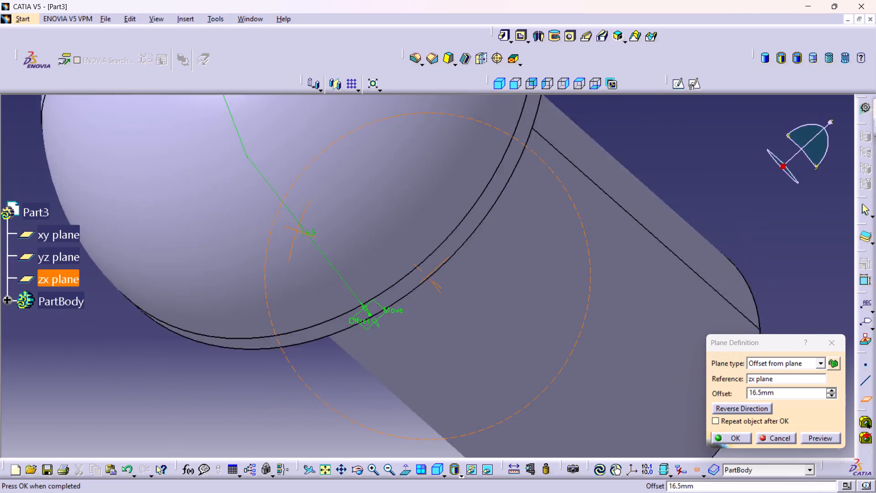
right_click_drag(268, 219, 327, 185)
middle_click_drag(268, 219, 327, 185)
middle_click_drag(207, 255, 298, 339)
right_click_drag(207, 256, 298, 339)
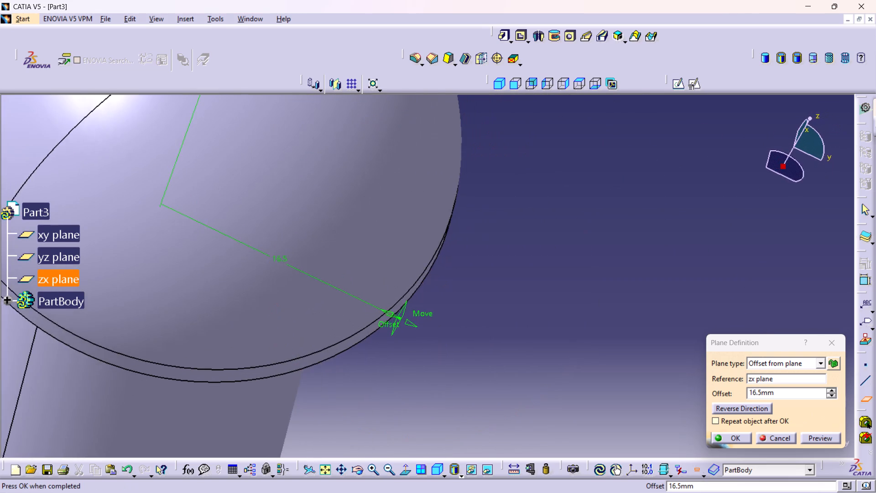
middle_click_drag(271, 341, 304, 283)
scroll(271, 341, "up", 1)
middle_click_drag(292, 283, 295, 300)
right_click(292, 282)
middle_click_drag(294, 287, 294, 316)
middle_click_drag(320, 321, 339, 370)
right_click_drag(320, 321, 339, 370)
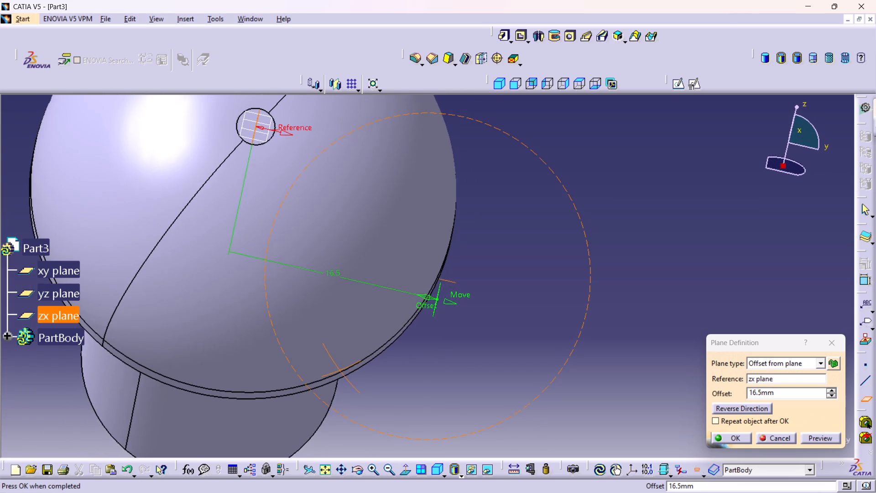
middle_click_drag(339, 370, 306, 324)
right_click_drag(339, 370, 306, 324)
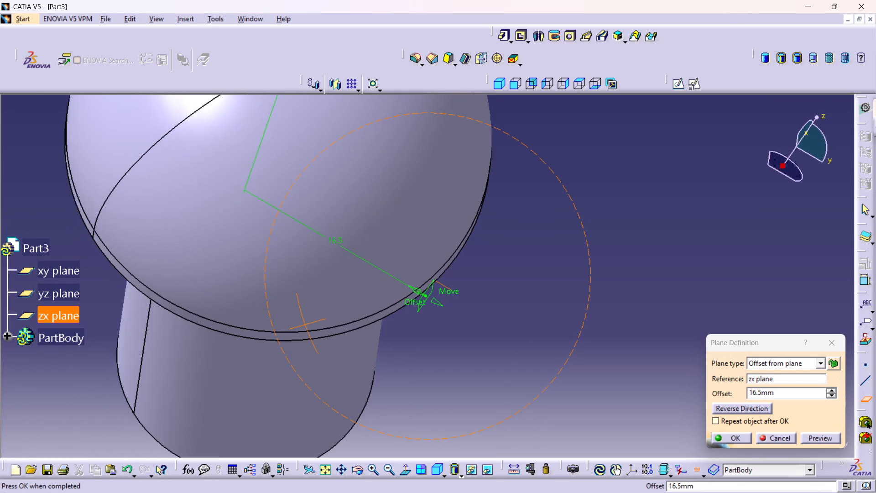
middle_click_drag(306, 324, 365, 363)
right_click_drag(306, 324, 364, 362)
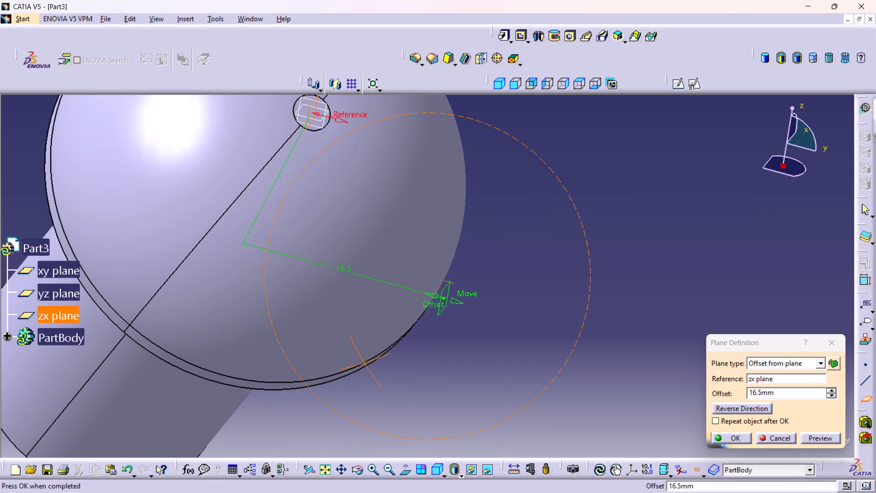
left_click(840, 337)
Examine the rounded head, its tip and the shank from several angles to choose a plane for the next sketch.
middle_click_drag(573, 219, 614, 249)
left_click(604, 252)
left_click(506, 68)
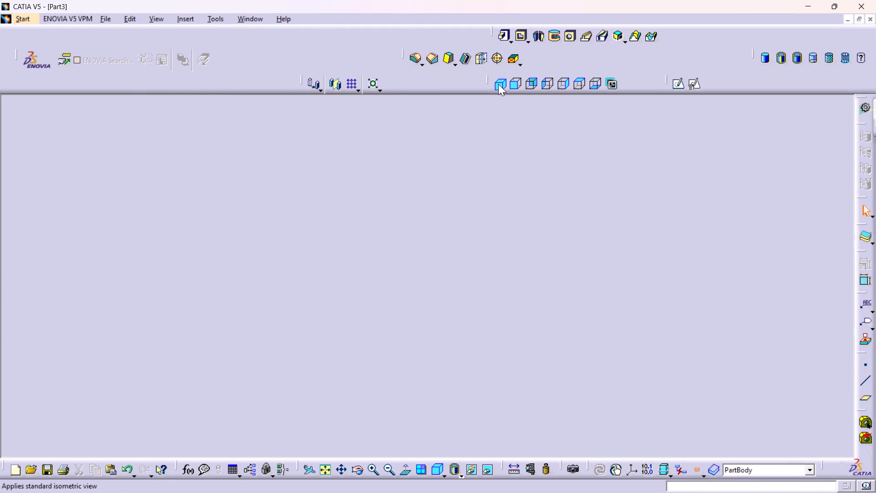
left_click(498, 84)
middle_click_drag(166, 378, 360, 145)
right_click_drag(166, 378, 360, 145)
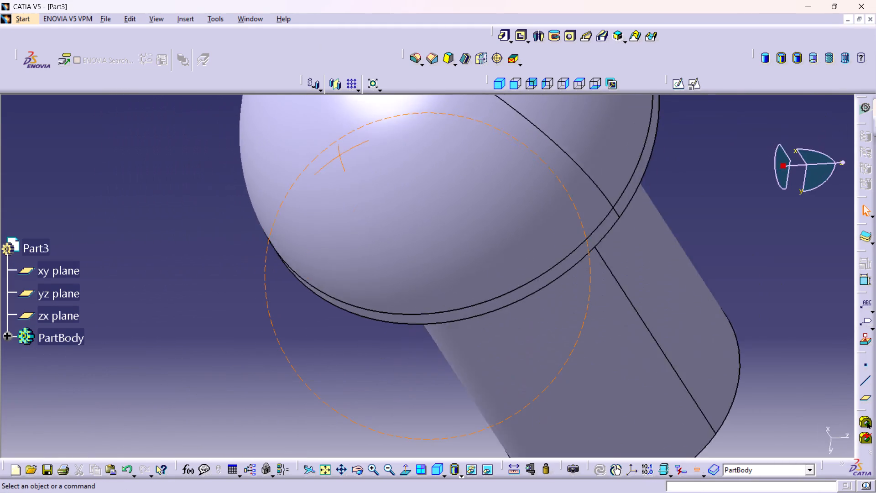
right_click_drag(360, 145, 401, 121)
middle_click_drag(360, 145, 401, 121)
middle_click_drag(401, 136, 437, 205)
right_click(401, 137)
middle_click_drag(422, 204, 426, 221)
middle_click_drag(394, 249, 467, 249)
right_click_drag(394, 249, 467, 249)
middle_click_drag(298, 241, 381, 325)
right_click_drag(297, 241, 381, 325)
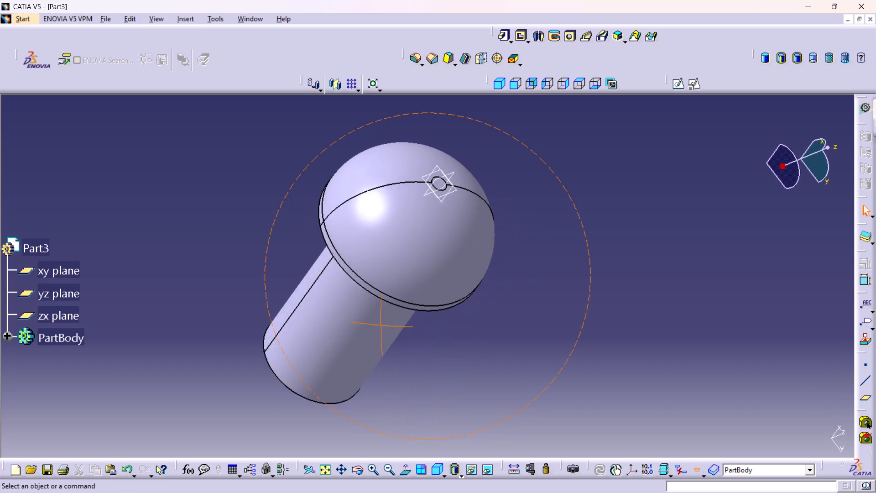
right_click_drag(381, 325, 404, 347)
middle_click_drag(381, 325, 404, 347)
middle_click_drag(320, 284, 320, 241)
right_click(320, 284)
middle_click_drag(316, 237, 374, 323)
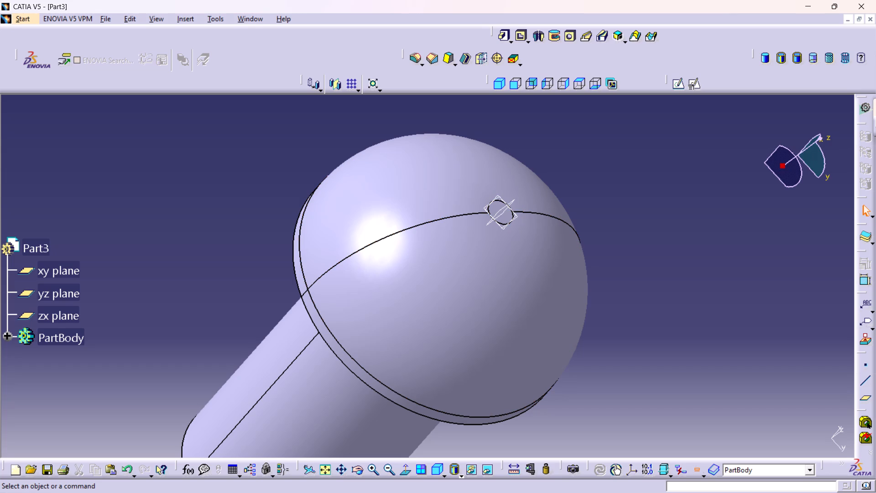
middle_click(601, 298)
right_click(601, 298)
middle_click_drag(522, 272, 505, 252)
right_click_drag(521, 271, 505, 252)
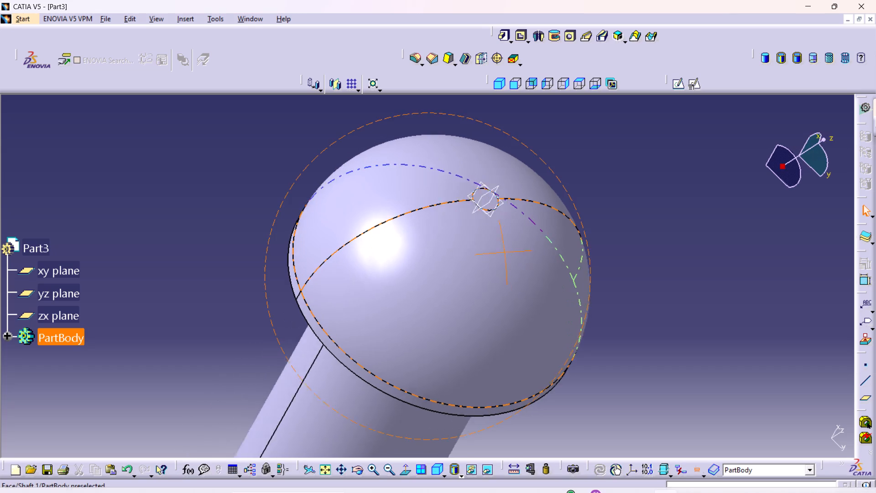
right_click_drag(505, 252, 496, 246)
middle_click_drag(505, 252, 496, 246)
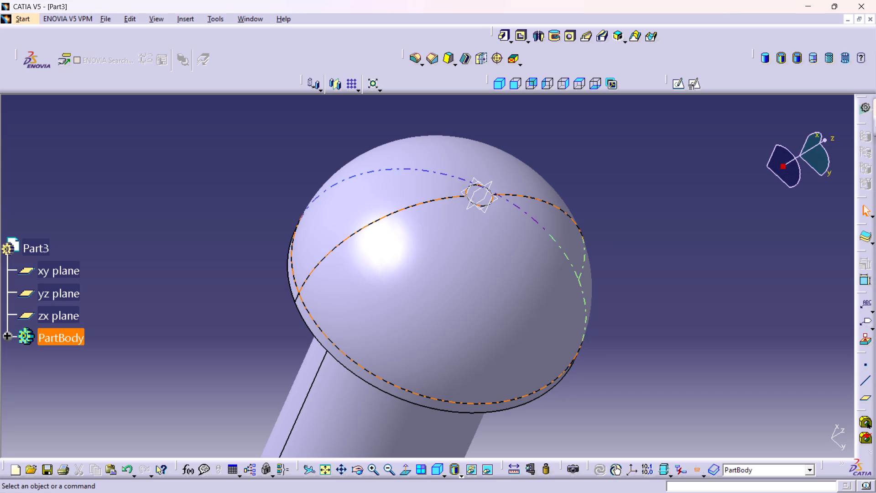
Open a positioned sketch on the yz plane with implicit origin and orientation.
left_click(495, 200)
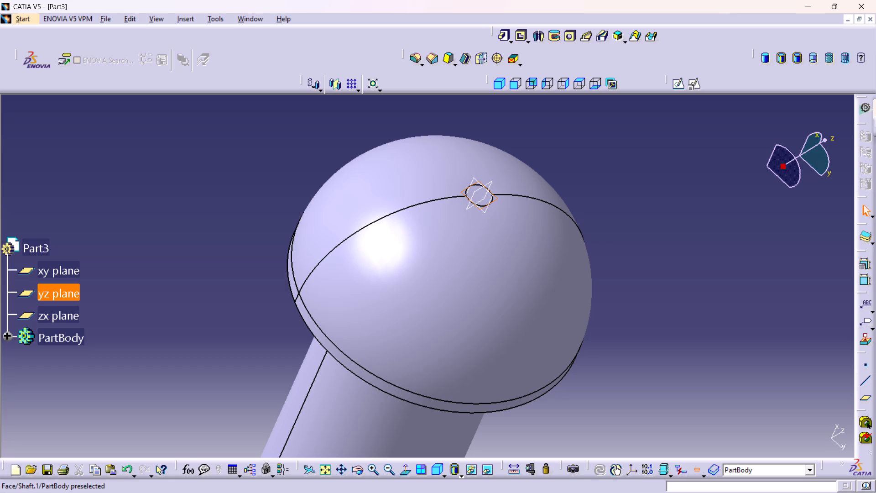
left_click(693, 84)
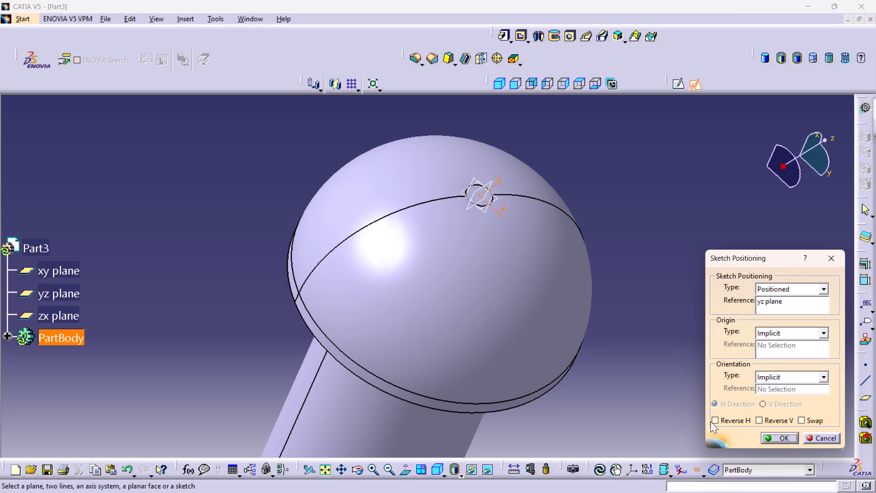
left_click(782, 437)
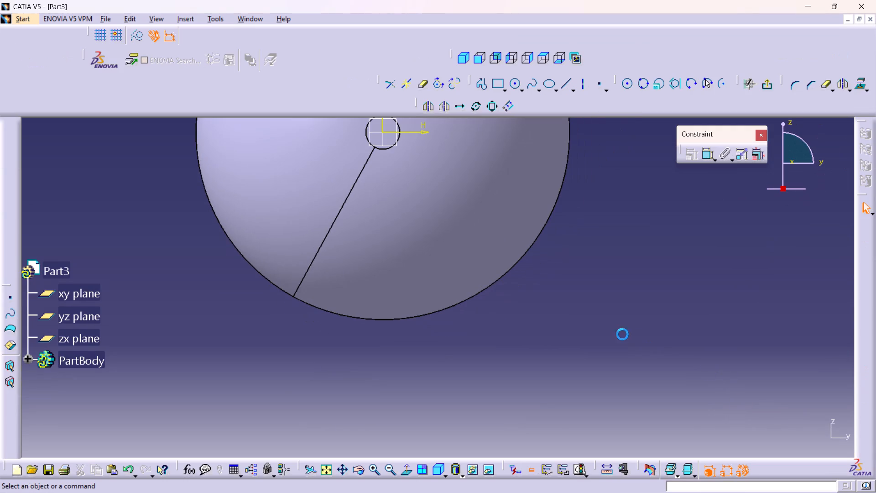
Sketch a centred rectangle at the origin, about 45 mm wide and 5 mm high, across the head.
middle_click_drag(622, 334, 633, 353)
right_click(622, 334)
middle_click_drag(618, 318, 634, 383)
middle_click_drag(616, 355, 616, 364)
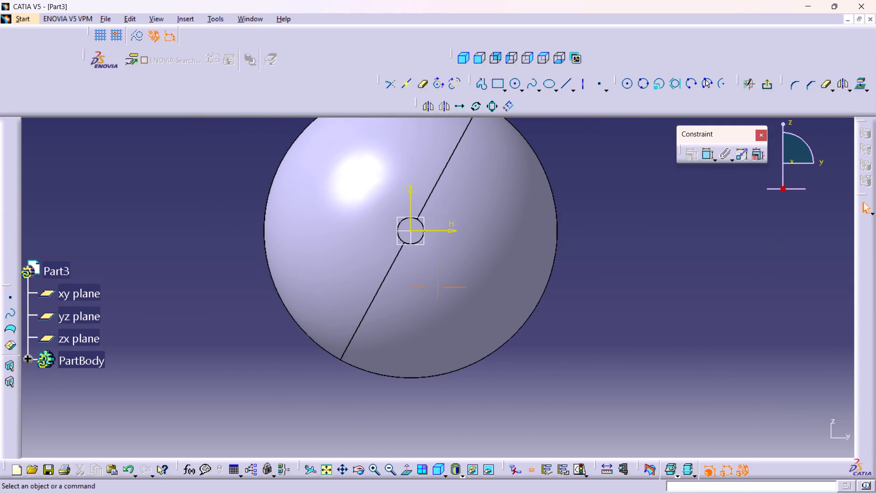
middle_click_drag(616, 364, 617, 383)
middle_click_drag(612, 349, 620, 359)
right_click(612, 349)
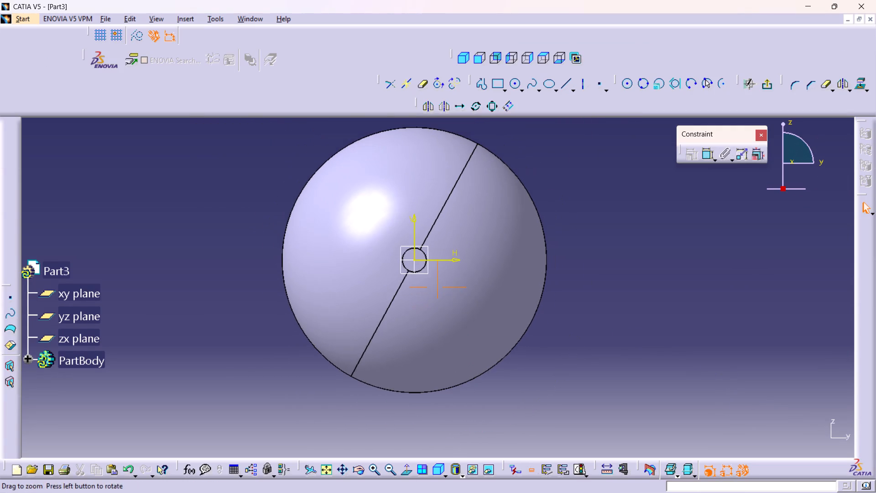
middle_click_drag(620, 359, 620, 360)
middle_click_drag(619, 343, 622, 336)
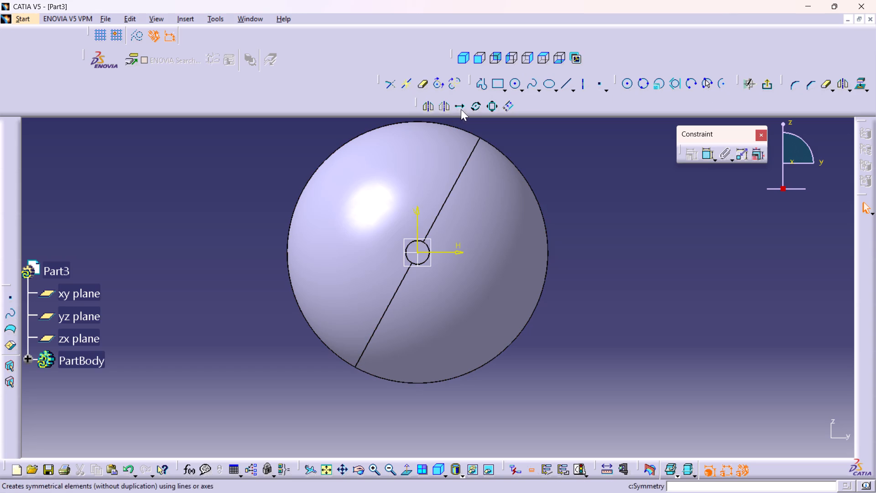
left_click(504, 88)
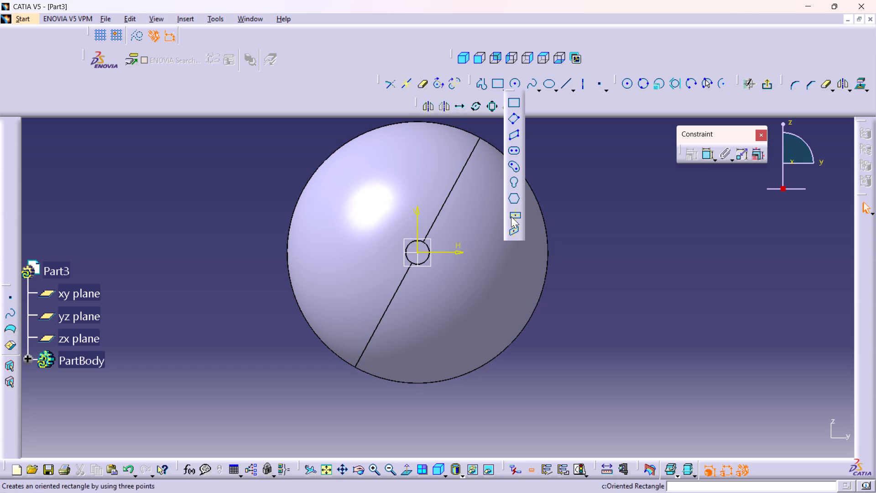
double_click(511, 216)
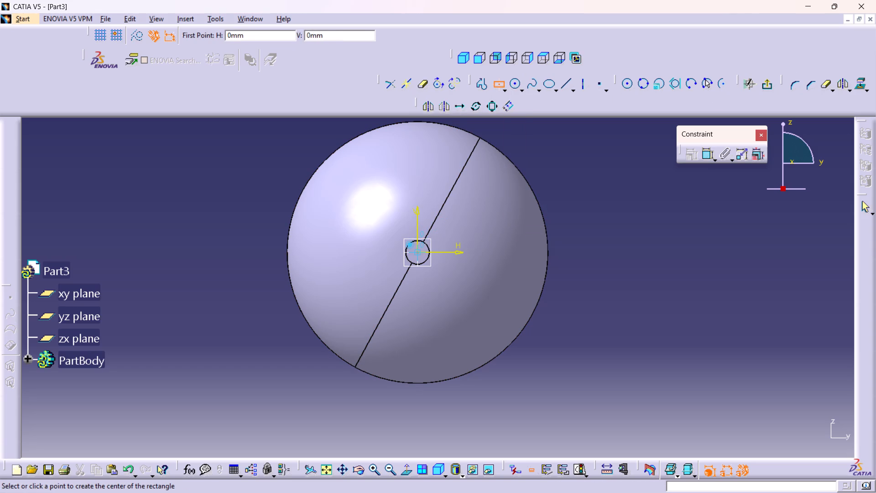
left_click(416, 253)
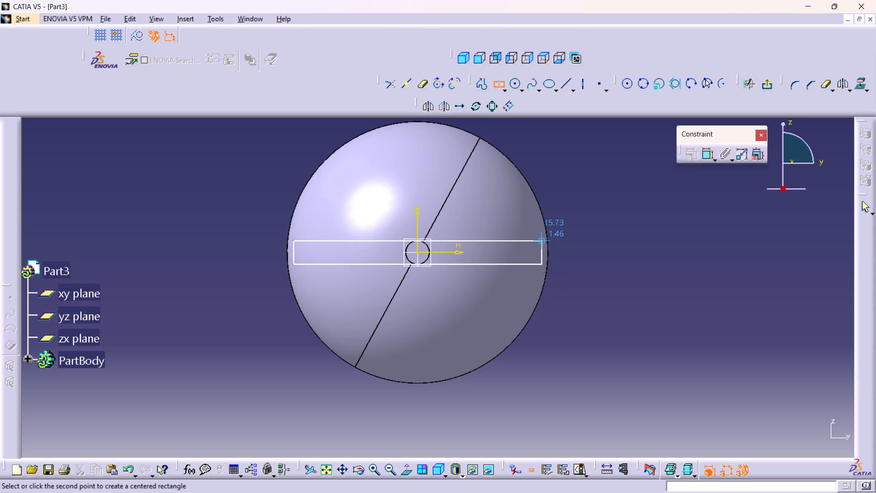
left_click(594, 233)
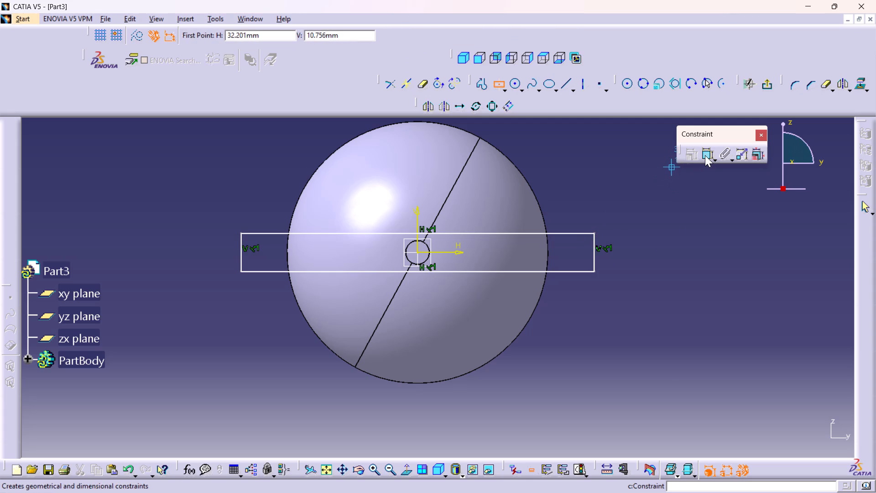
Dimension the rectangle's width along its upper edge, placing the dimension above the rectangle.
double_click(705, 155)
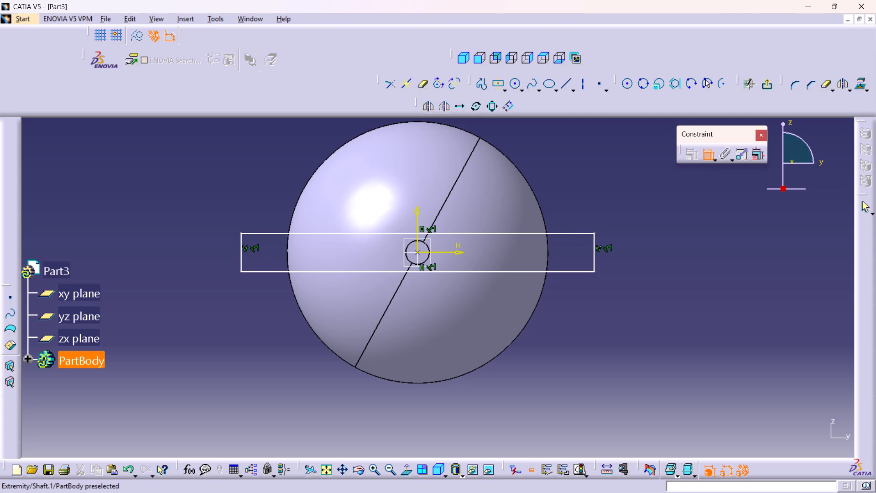
left_click(513, 235)
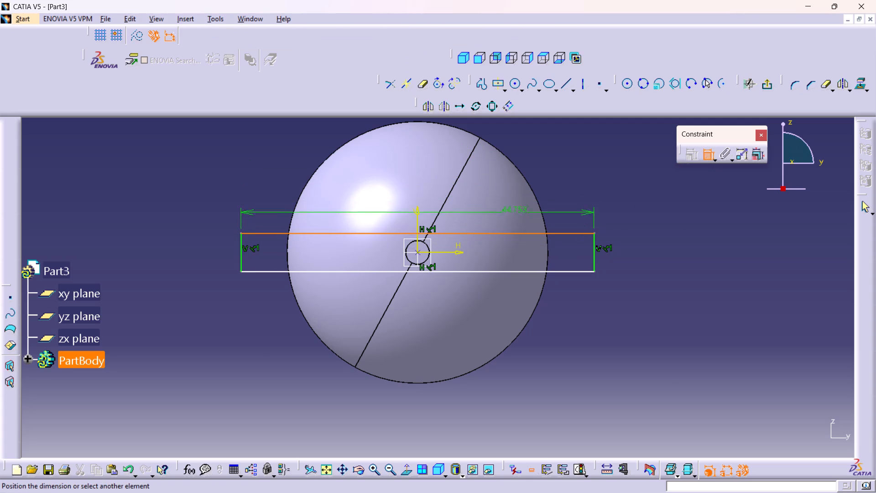
left_click(552, 182)
right_click(552, 174)
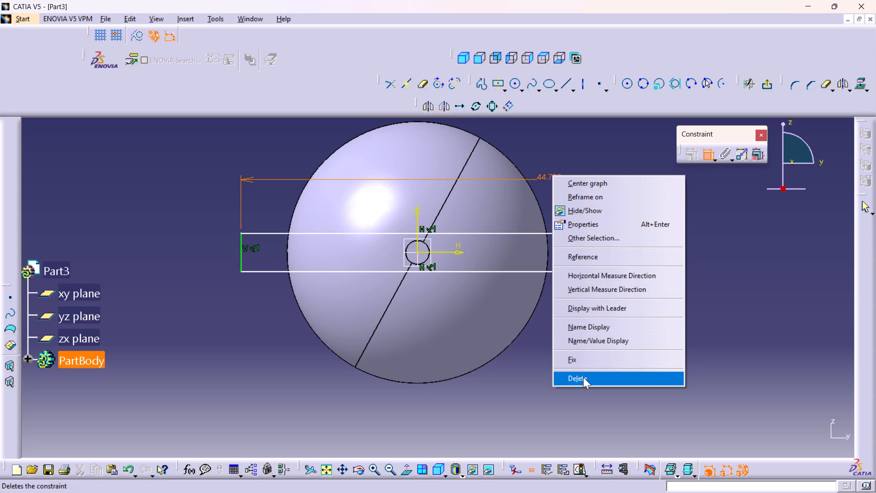
left_click(761, 277)
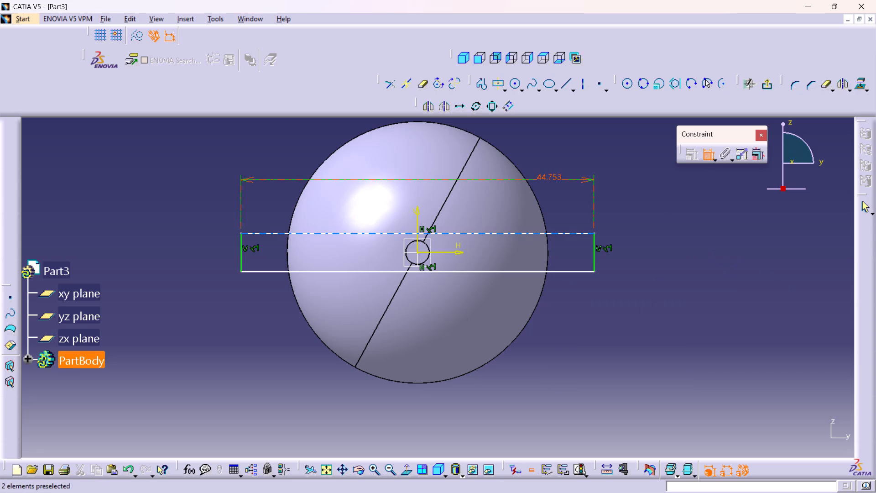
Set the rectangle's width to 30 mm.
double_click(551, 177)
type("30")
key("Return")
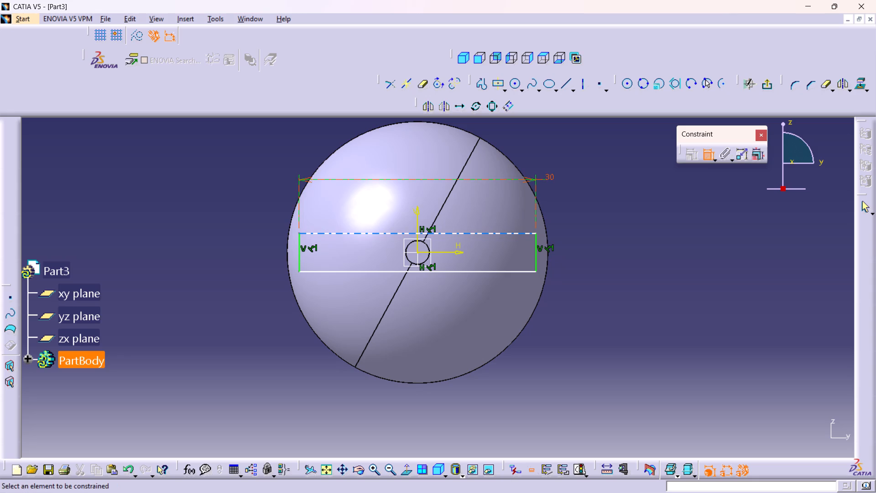
Set the rectangle's width to 16.5+16.5 mm.
double_click(547, 176)
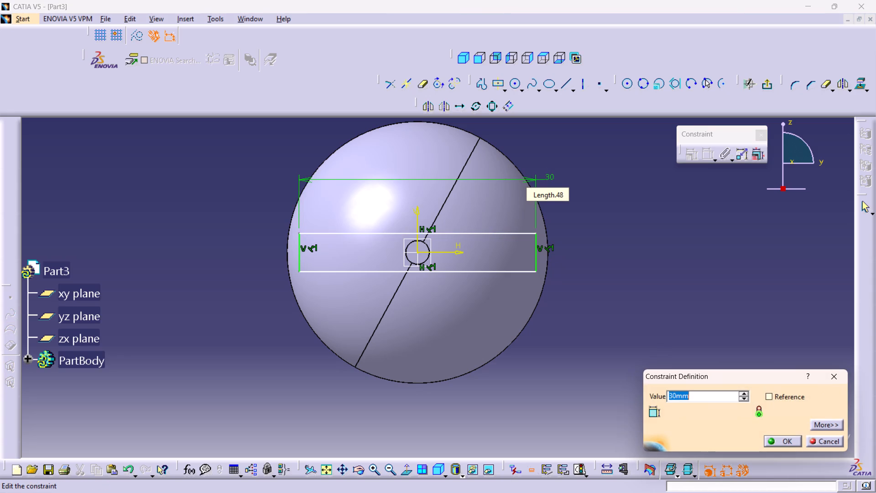
type("16.5")
type("+16.5")
key("Return")
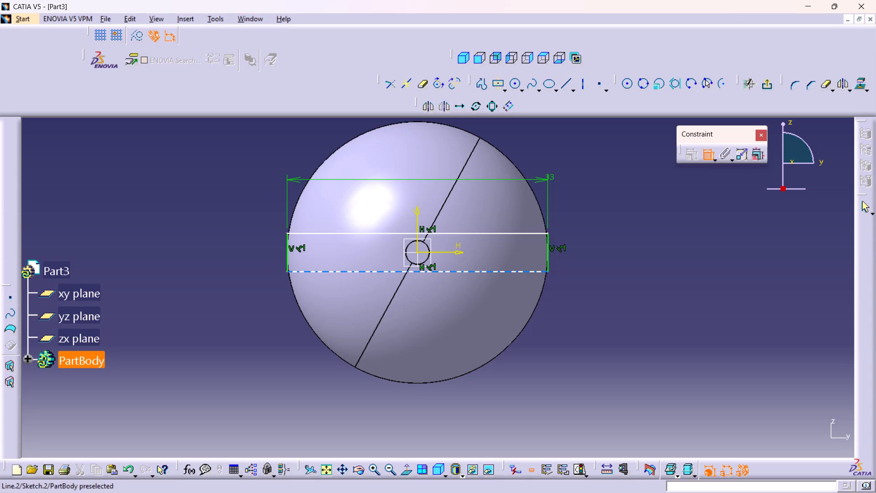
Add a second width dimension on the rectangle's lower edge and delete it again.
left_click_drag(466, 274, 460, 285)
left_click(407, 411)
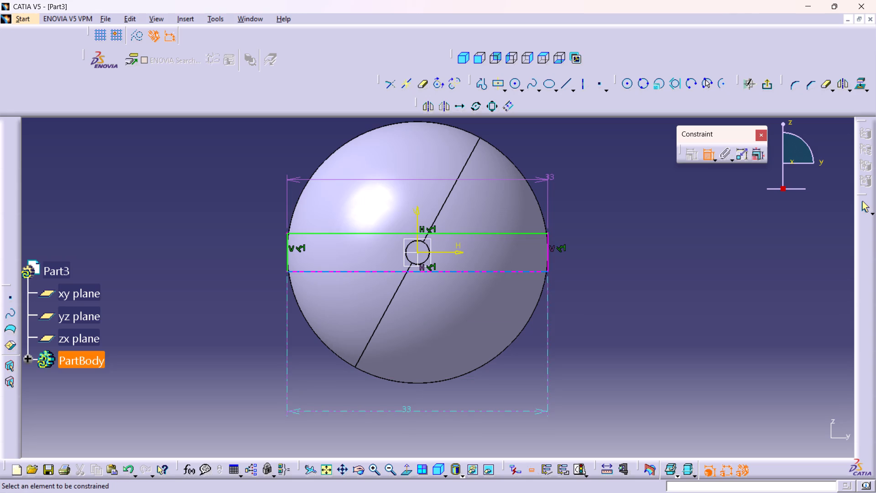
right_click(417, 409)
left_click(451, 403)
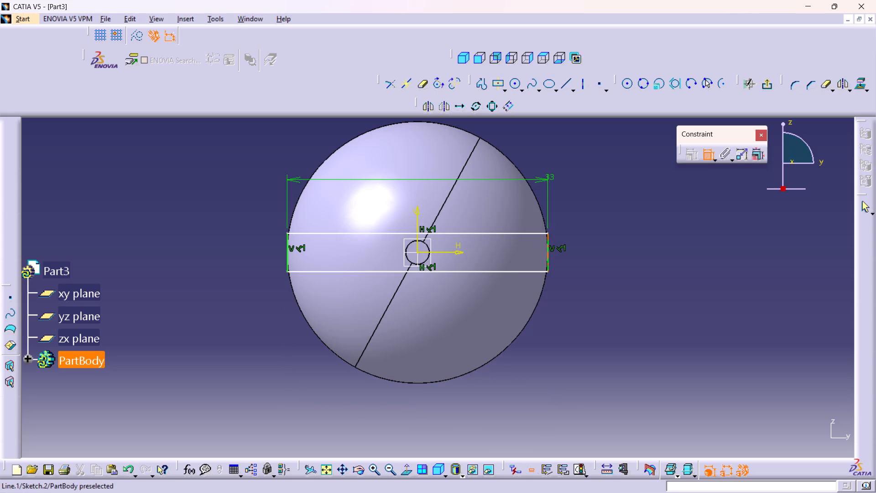
Dimension the rectangle's short side, set its height to 3 mm, and exit the sketch.
left_click_drag(546, 249, 553, 249)
left_click(587, 241)
double_click(580, 238)
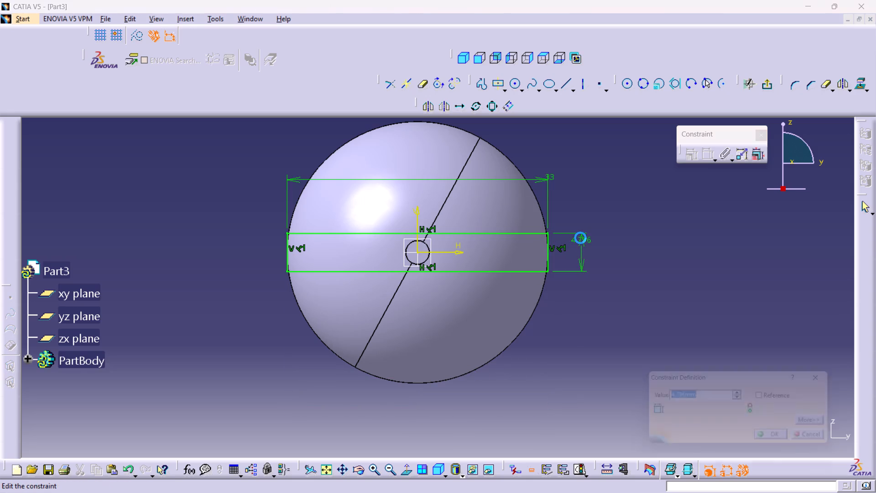
key("3")
key("Return")
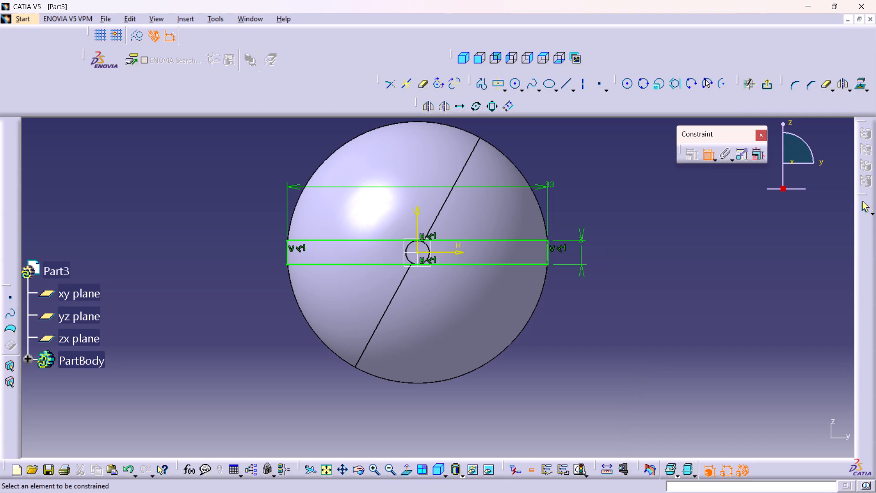
left_click(770, 89)
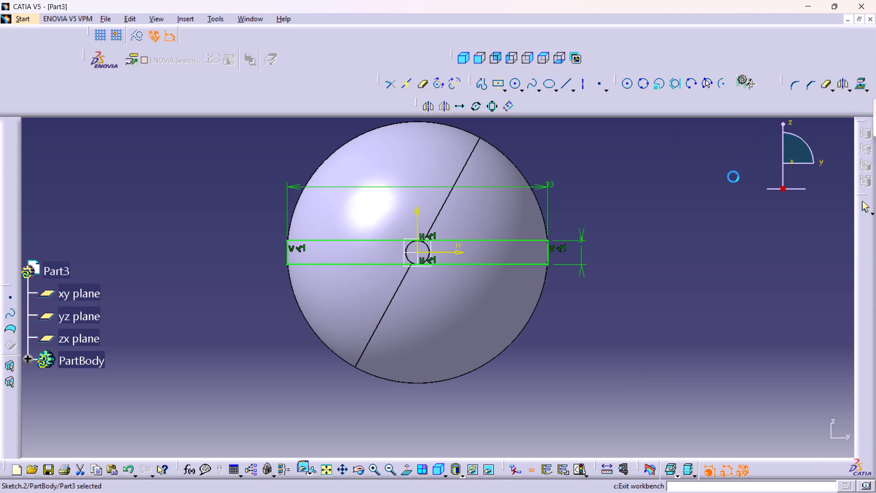
middle_click_drag(616, 302, 611, 259)
right_click(605, 246)
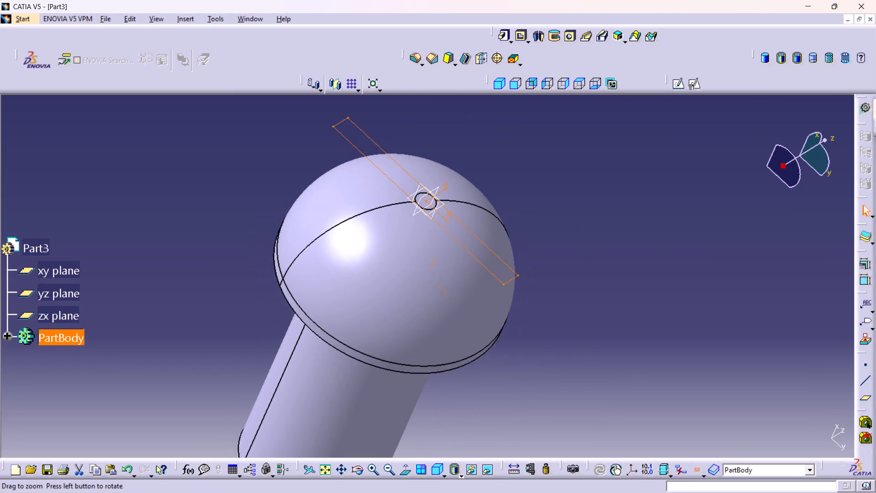
Cut the 33 by 3 mm rectangle sketch into the domed head as a pocket with depth 16.5-3.
middle_click_drag(611, 259, 613, 270)
middle_click_drag(613, 305, 603, 278)
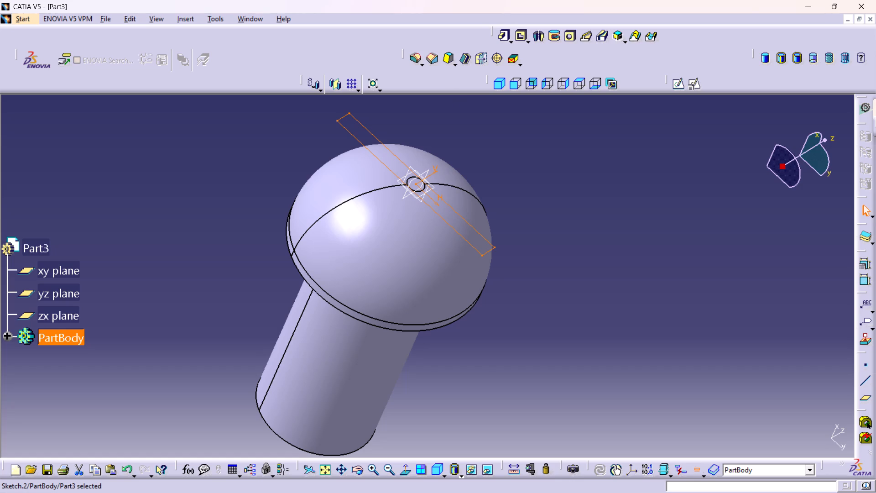
left_click(518, 34)
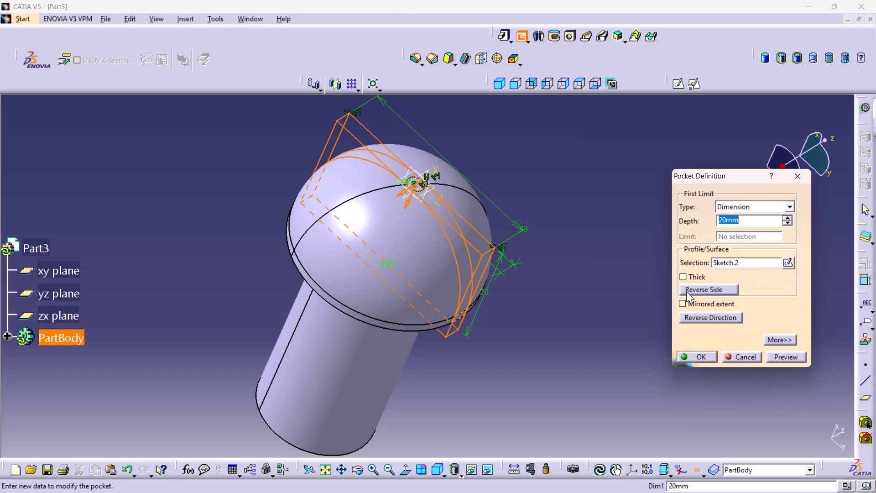
middle_click_drag(412, 356, 427, 305)
right_click_drag(412, 356, 427, 305)
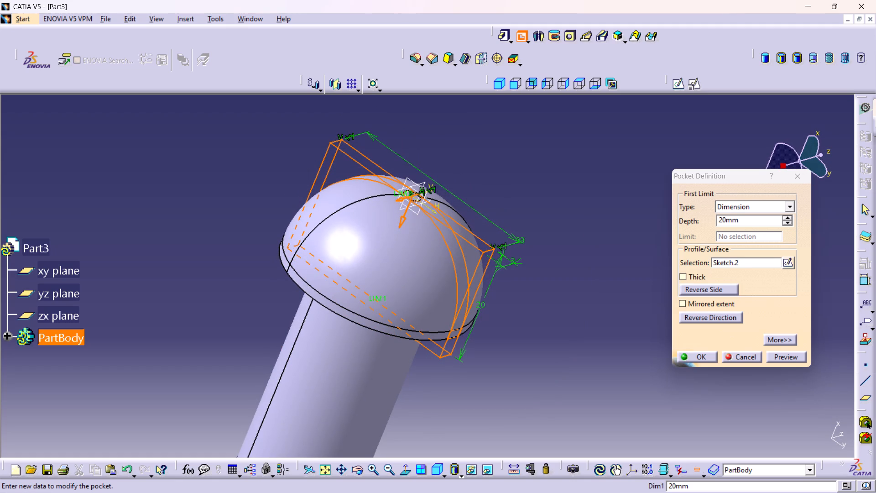
double_click(744, 219)
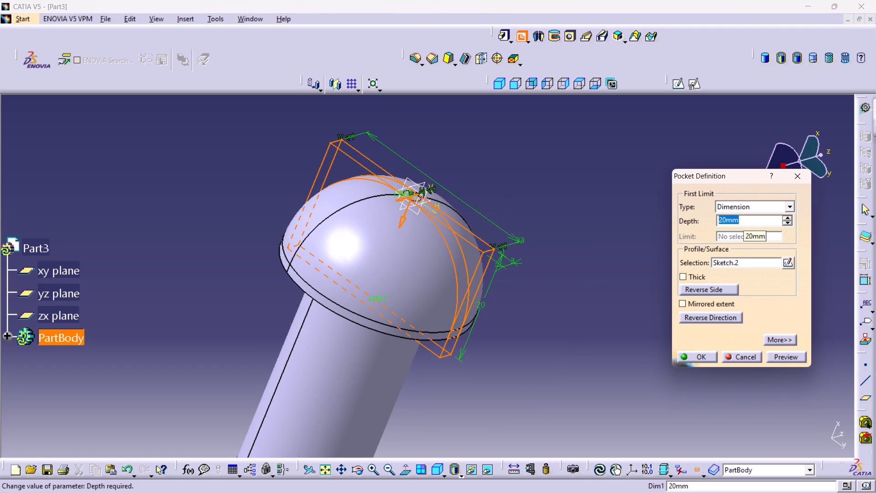
type("16.-")
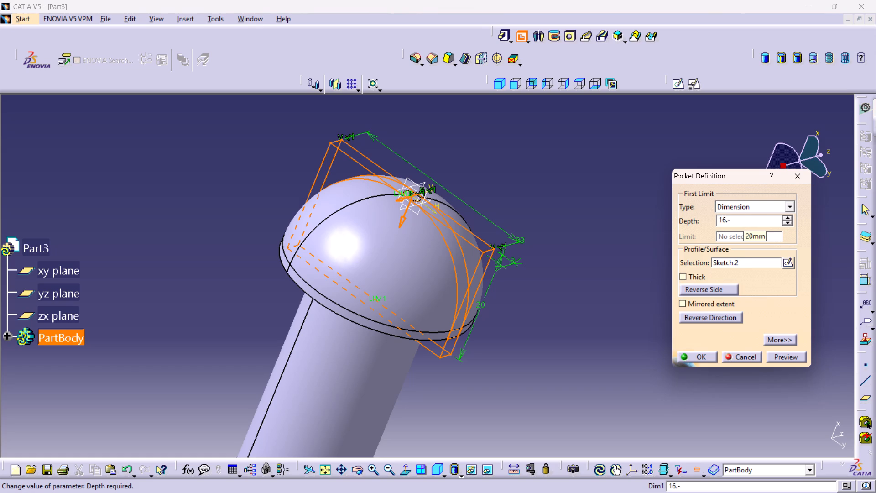
key("BackSpace")
key("5")
key("minus")
key("3")
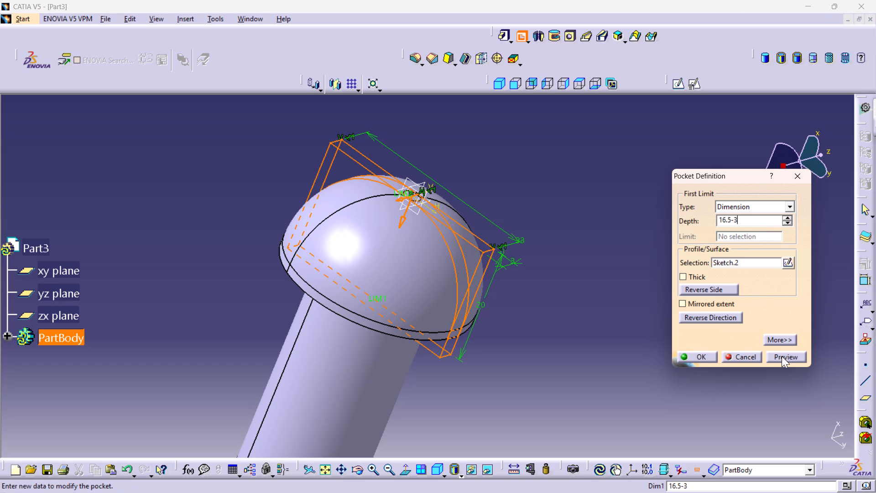
left_click(782, 360)
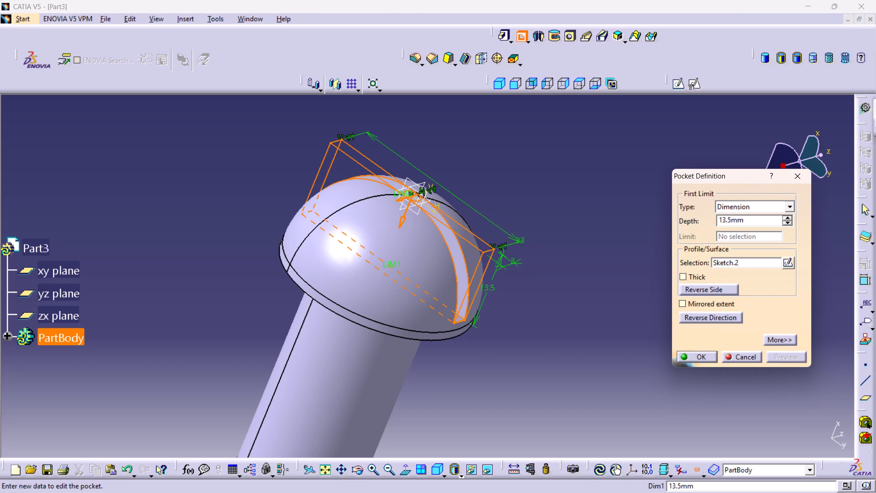
left_click(709, 357)
left_click(600, 339)
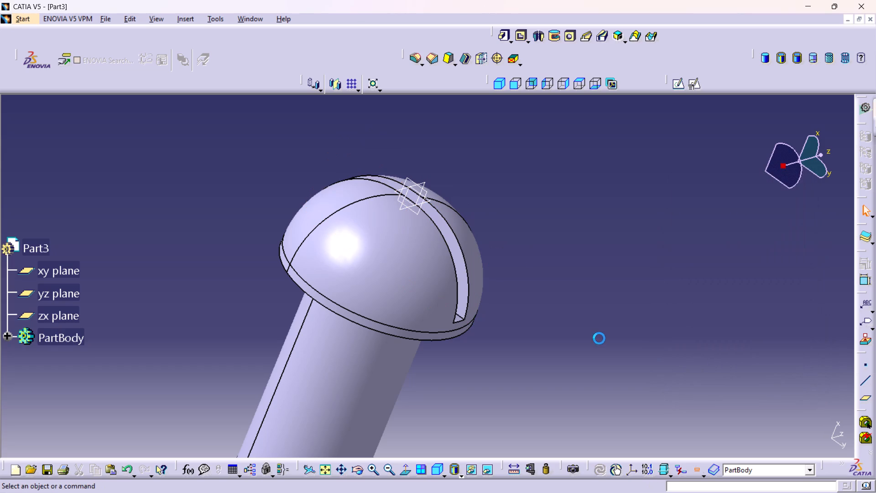
Edit the shaft's profile sketch, set the head's straight rim length to 3 mm, and exit the sketch.
left_click(7, 333)
scroll(20, 327, "down", 2)
double_click(79, 309)
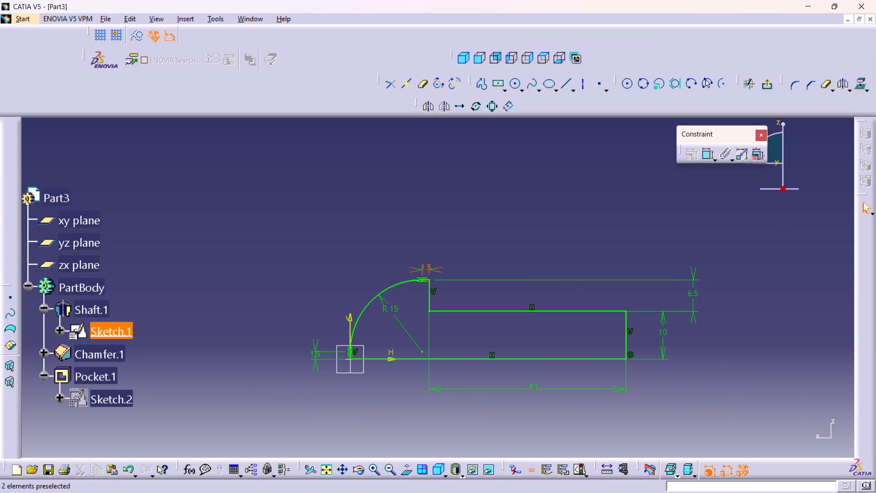
double_click(428, 270)
key("3")
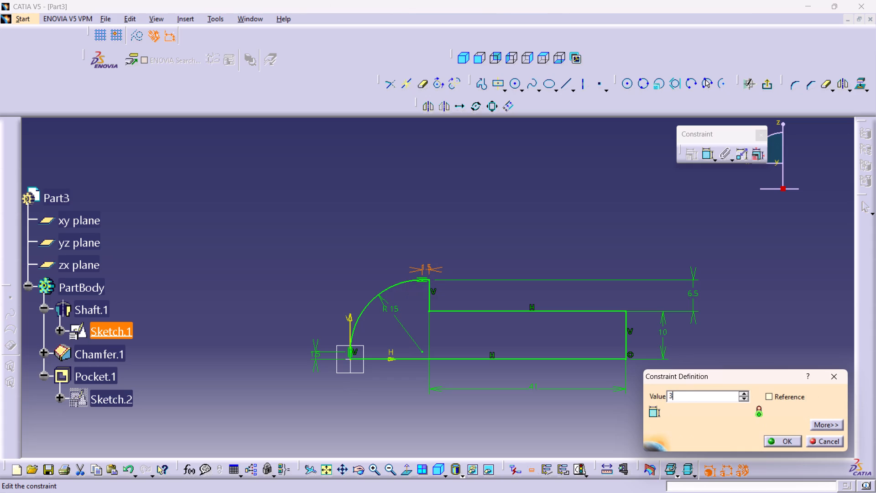
left_click(779, 441)
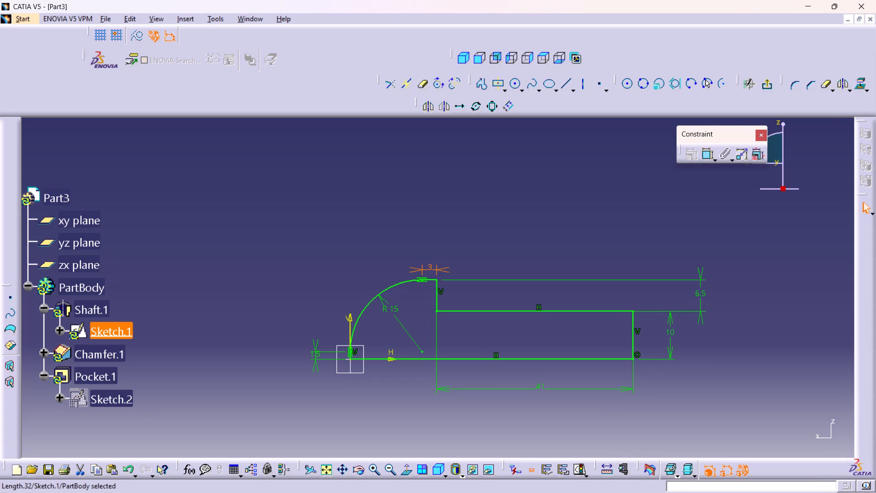
left_click(771, 81)
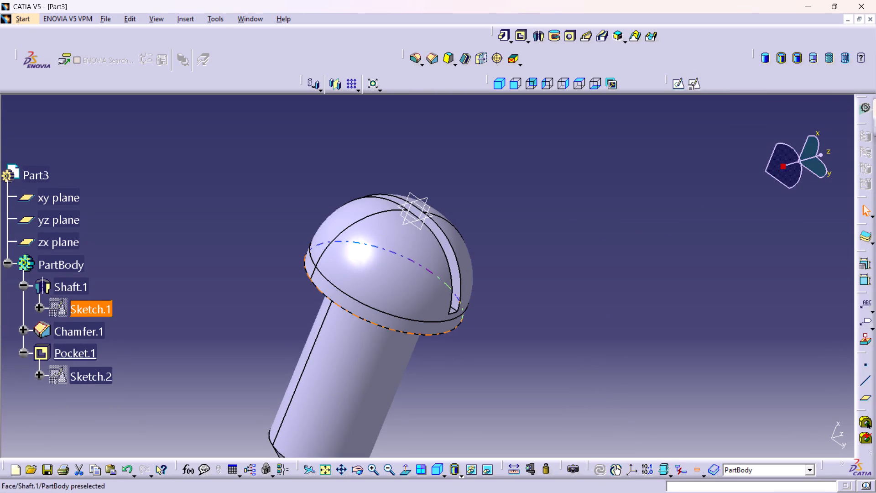
Measure the minimum distance between the slot's floor and the flat underside of the head, without keeping the measurement.
middle_click_drag(514, 285, 514, 239)
right_click(514, 285)
middle_click_drag(519, 251, 521, 263)
right_click(519, 251)
middle_click_drag(527, 298, 527, 278)
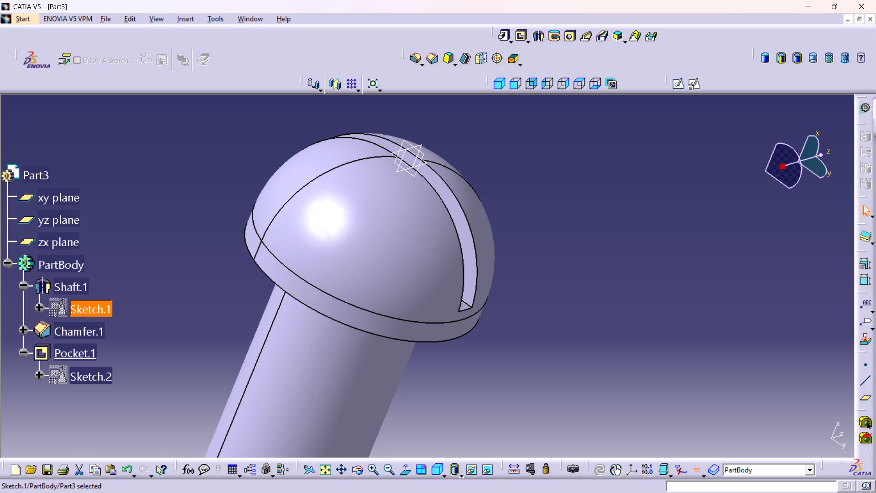
middle_click_drag(514, 332, 512, 303)
right_click(513, 332)
middle_click_drag(530, 330, 507, 284)
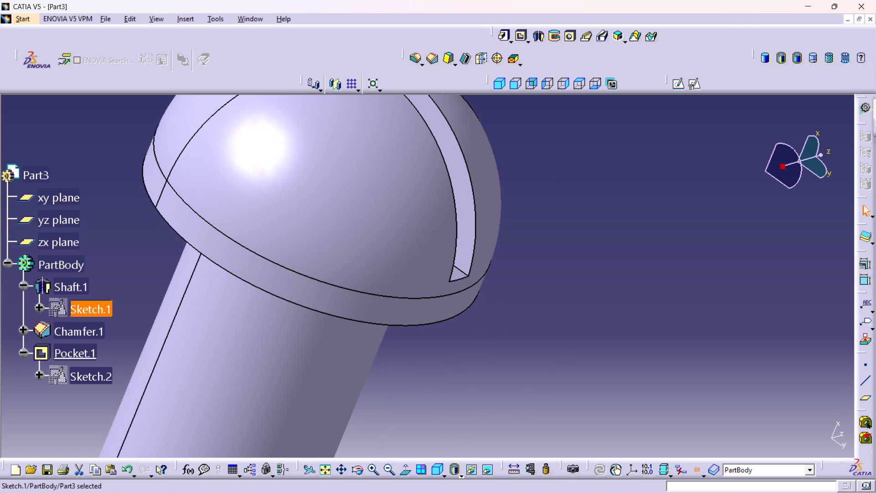
double_click(510, 466)
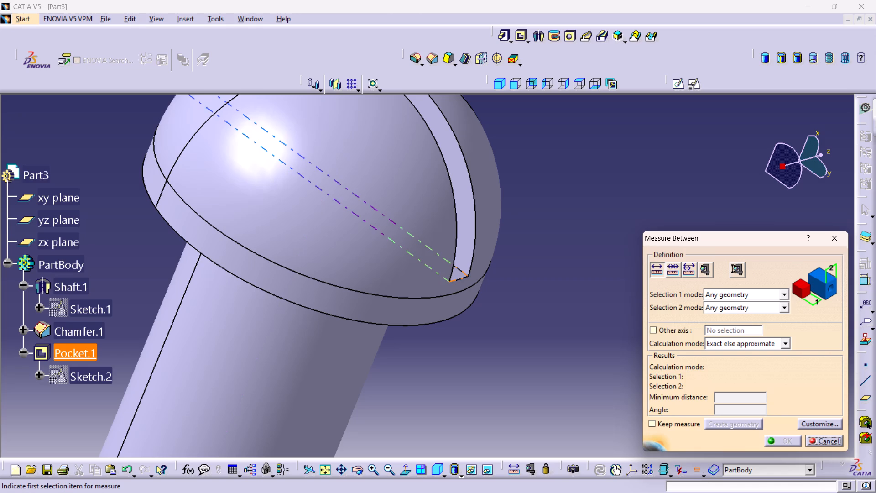
middle_click(454, 276)
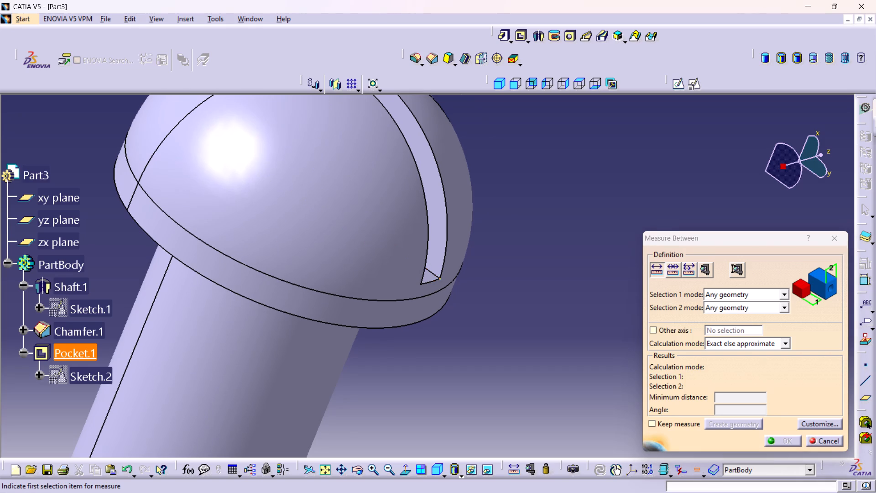
left_click(431, 278)
middle_click_drag(412, 326, 422, 201)
right_click_drag(412, 326, 422, 201)
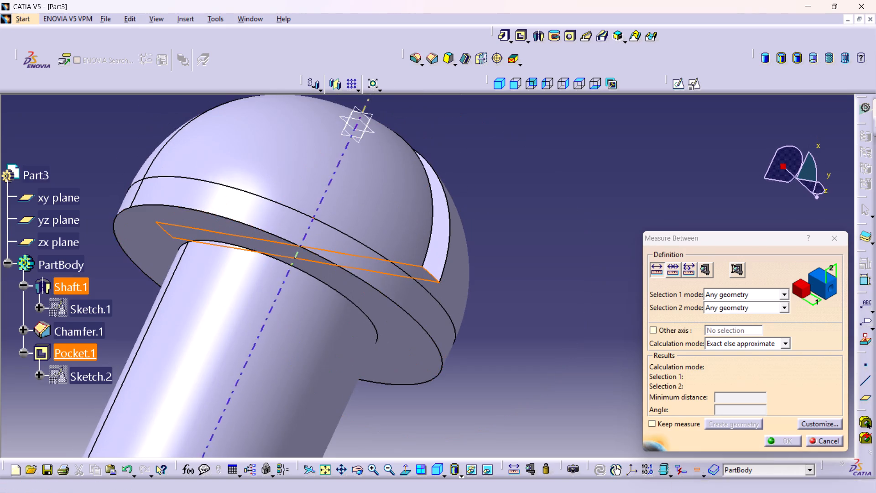
left_click(397, 319)
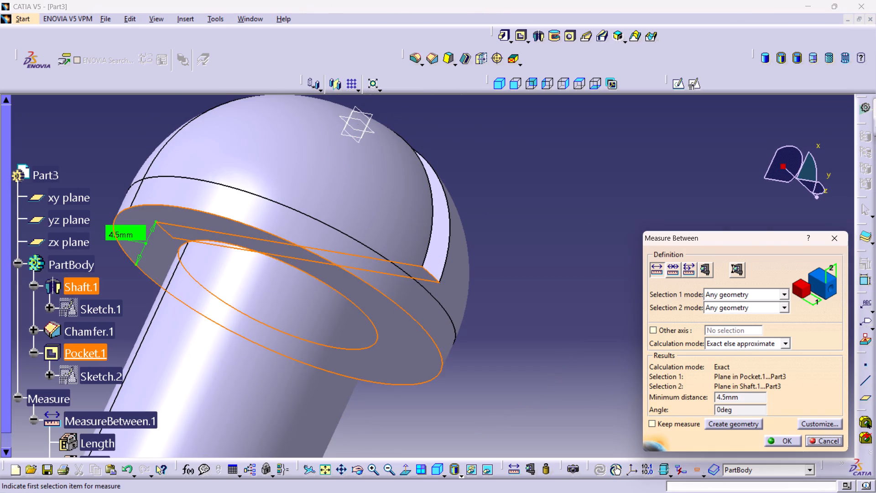
middle_click_drag(281, 206, 277, 237)
right_click_drag(281, 206, 277, 237)
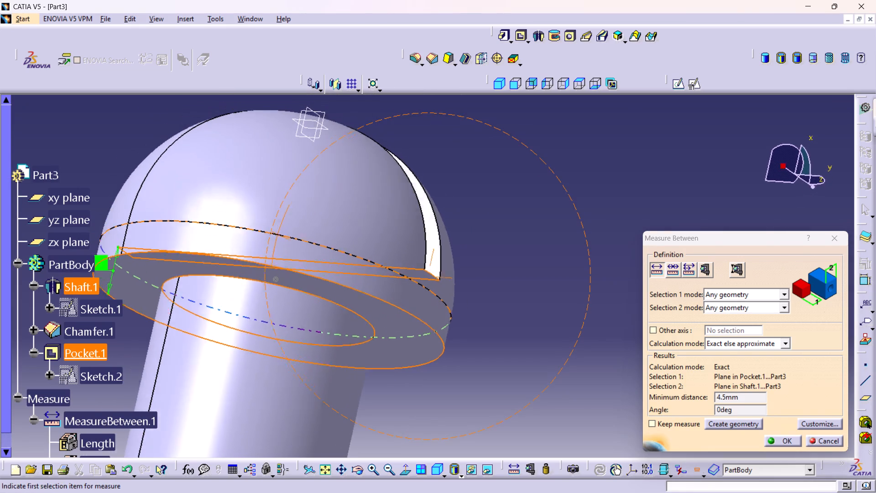
right_click_drag(277, 237, 276, 239)
middle_click_drag(277, 237, 276, 239)
middle_click_drag(286, 224, 340, 189)
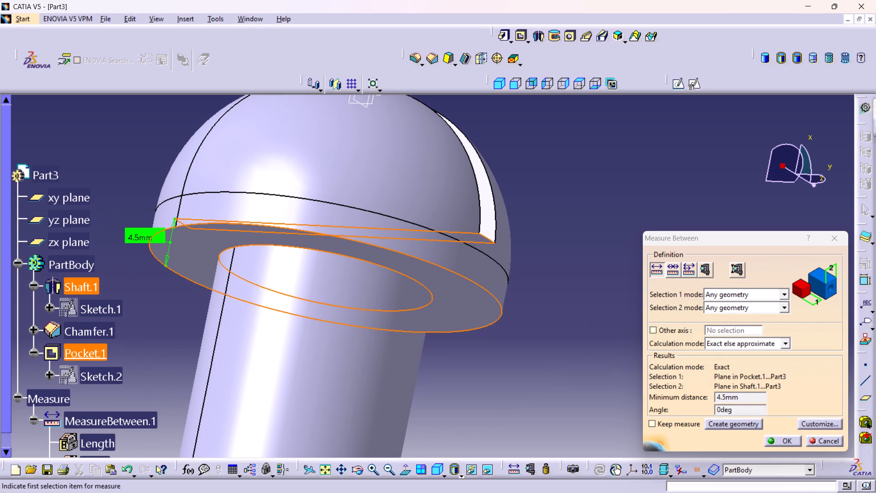
left_click(836, 241)
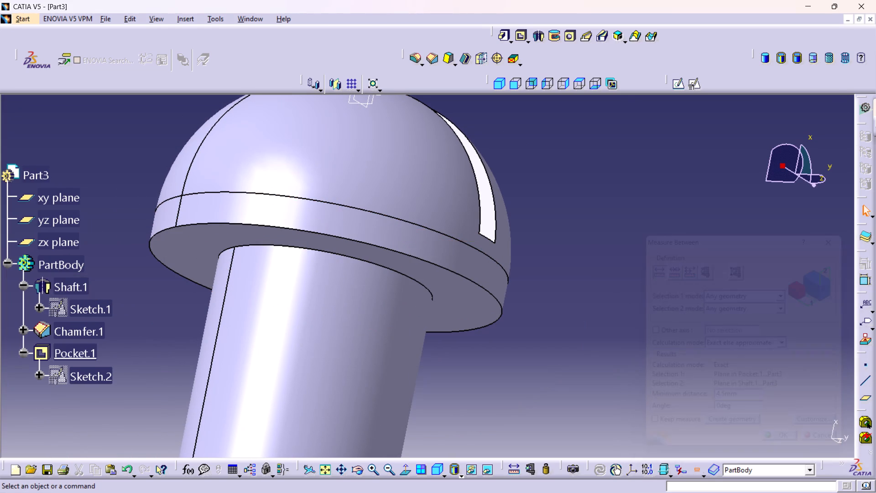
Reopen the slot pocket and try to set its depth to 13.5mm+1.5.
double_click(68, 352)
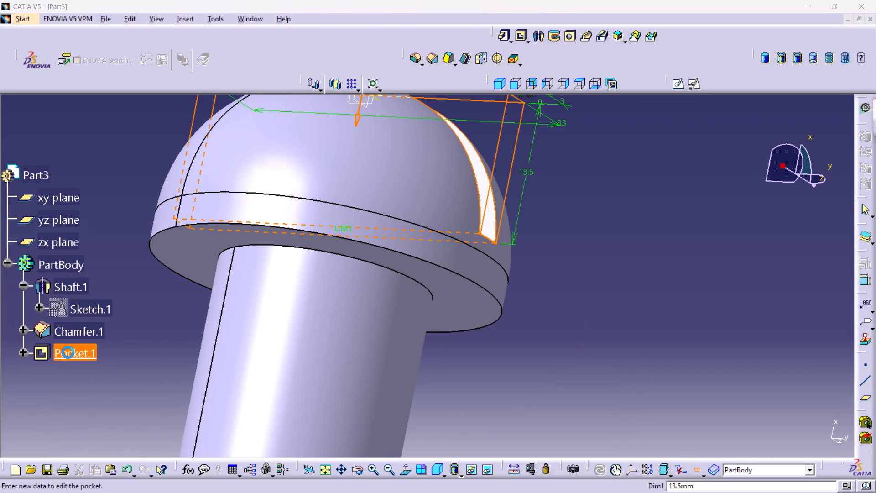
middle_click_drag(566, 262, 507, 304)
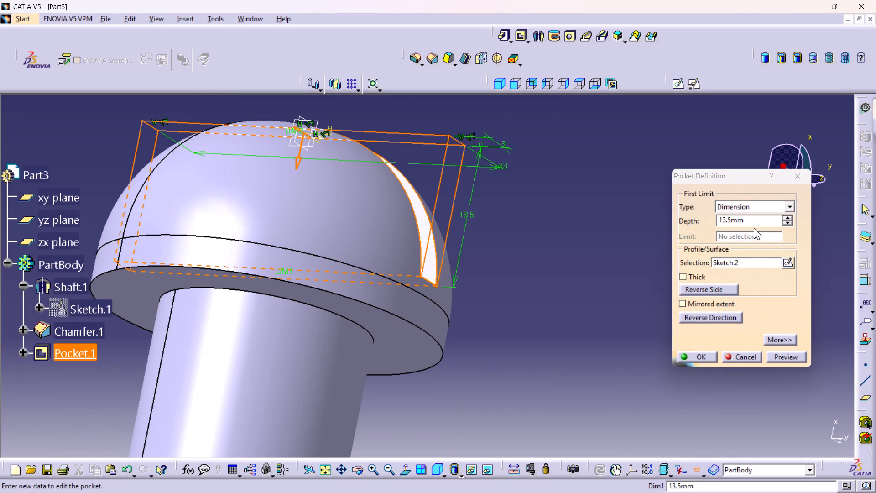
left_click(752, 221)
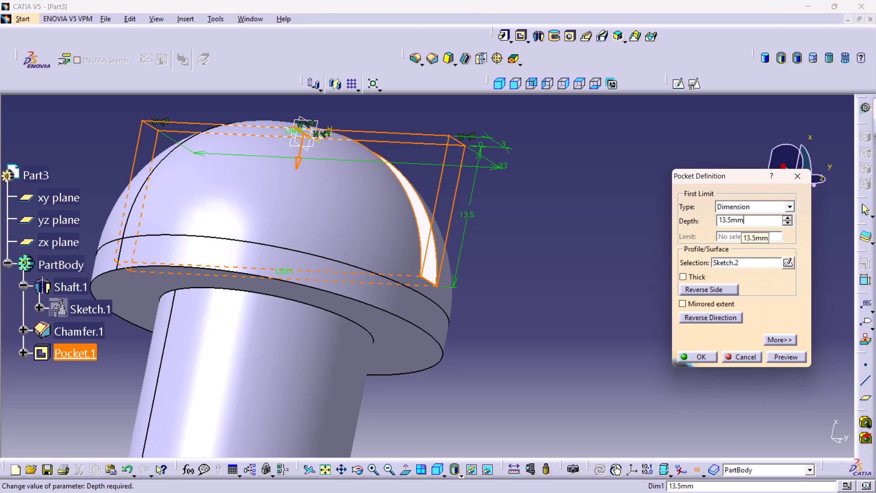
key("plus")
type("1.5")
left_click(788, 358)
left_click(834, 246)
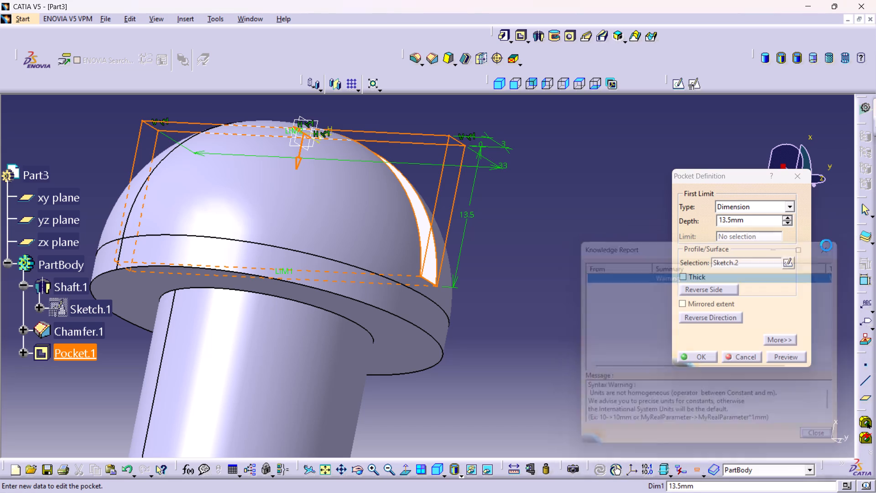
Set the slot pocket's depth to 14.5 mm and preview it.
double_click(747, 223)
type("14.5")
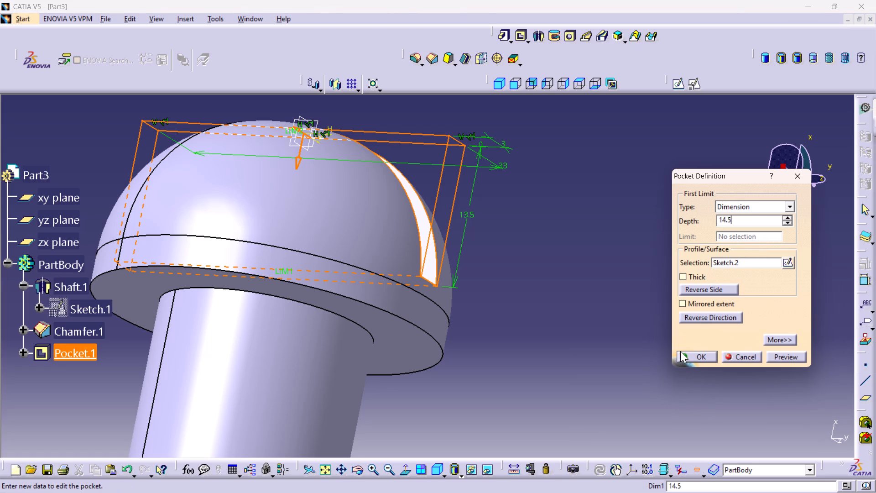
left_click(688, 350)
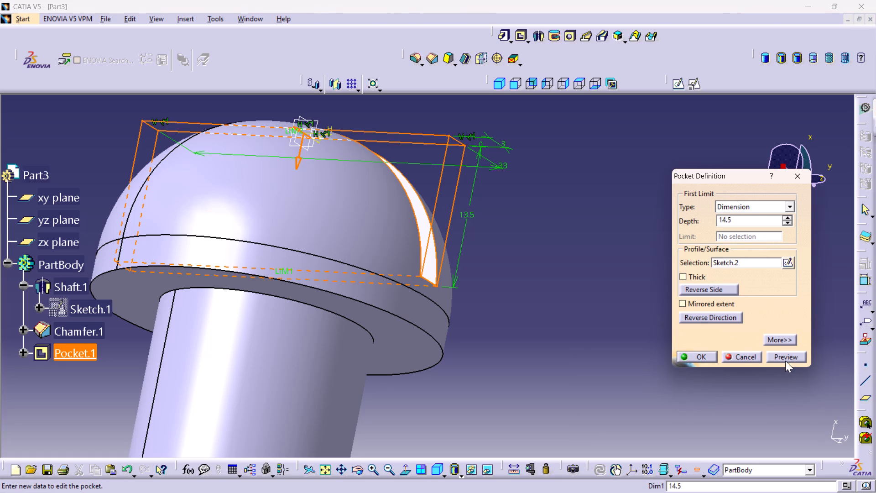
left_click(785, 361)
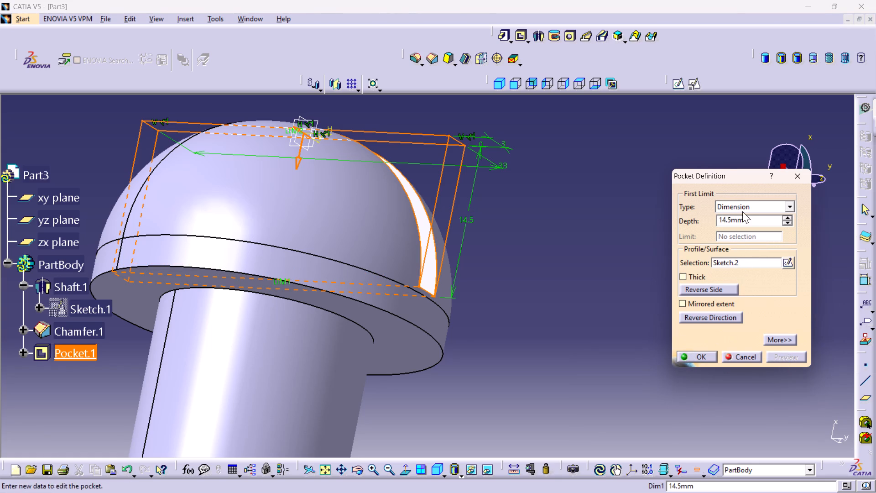
Set the slot pocket's depth to 15 mm, preview it and confirm the pocket.
double_click(748, 219)
type("15")
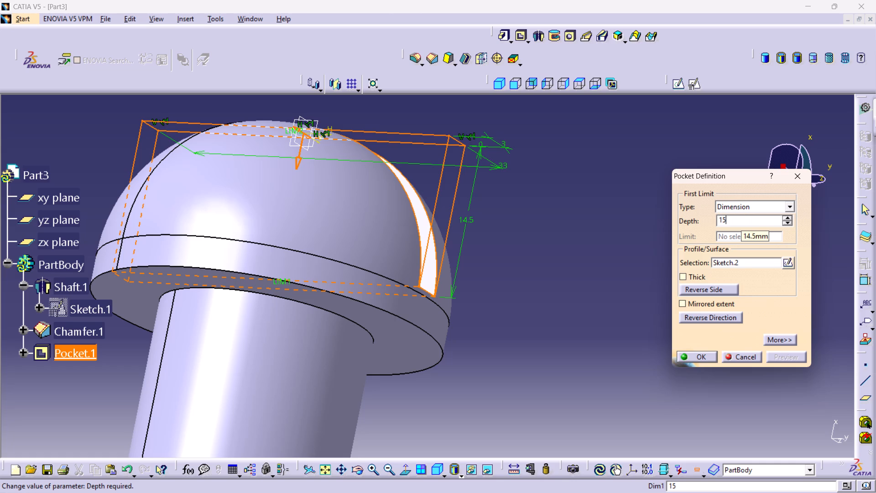
left_click(612, 369)
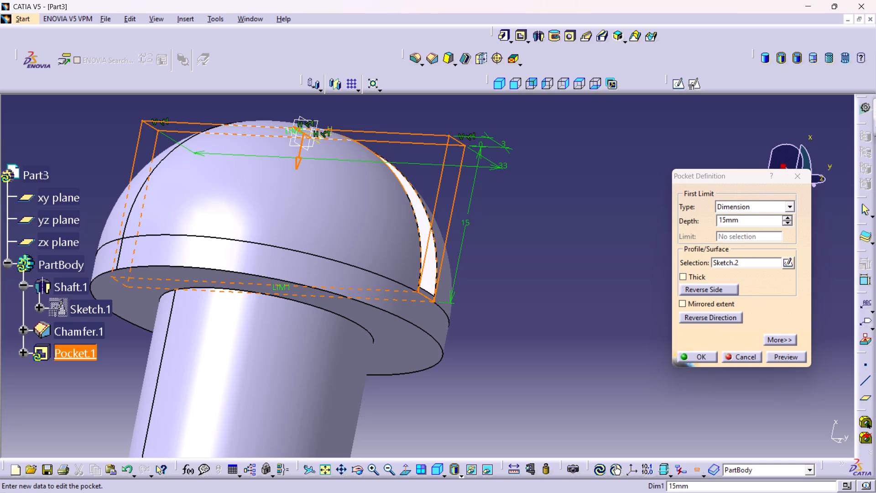
left_click(792, 351)
middle_click_drag(537, 303, 445, 298)
right_click_drag(537, 303, 445, 298)
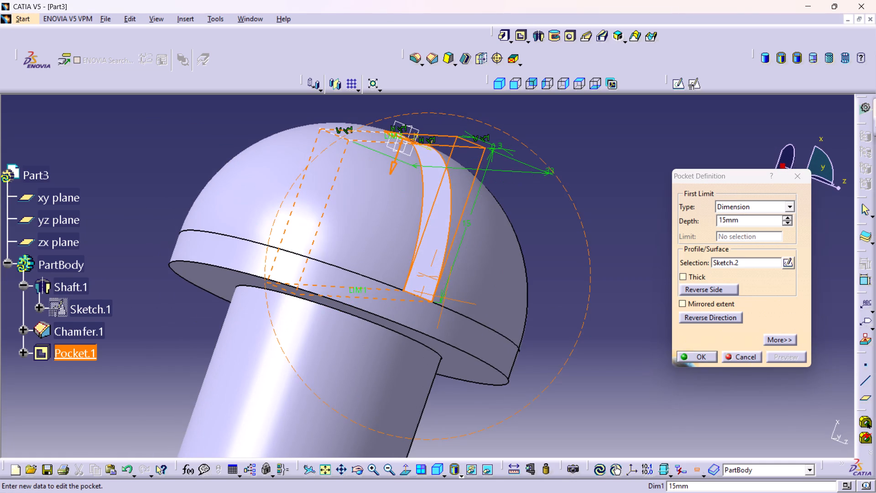
left_click(691, 353)
left_click(608, 296)
Examine the slot across the domed head and its floor near the rim from several angles.
middle_click_drag(266, 266, 264, 301)
right_click_drag(264, 266, 264, 301)
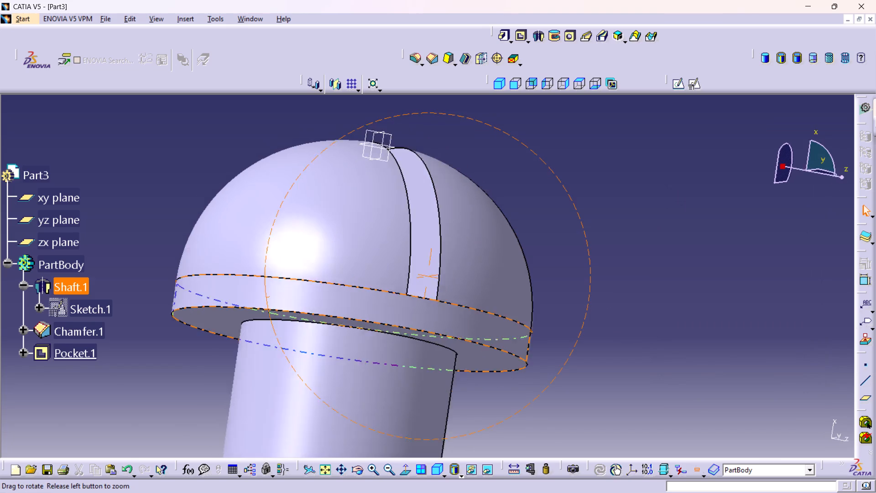
middle_click_drag(264, 301, 297, 391)
right_click_drag(264, 301, 297, 391)
left_click(494, 81)
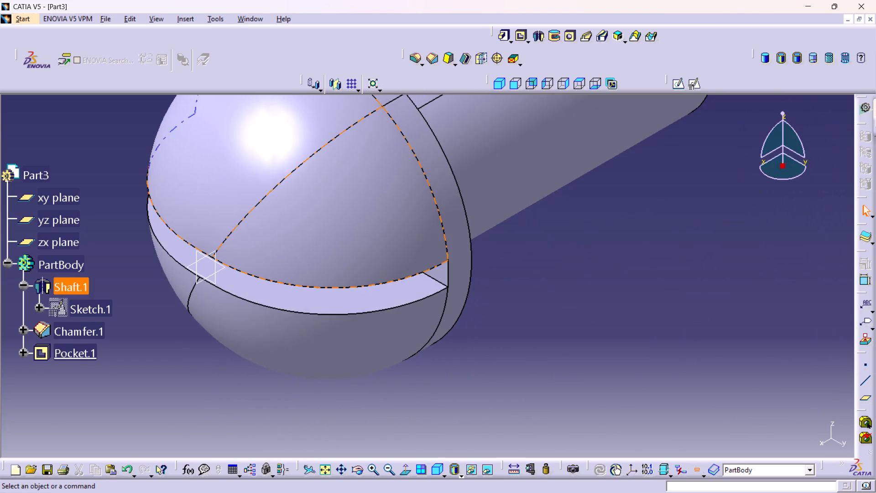
middle_click_drag(250, 288, 412, 84)
right_click_drag(250, 288, 412, 84)
middle_click_drag(265, 273, 351, 269)
right_click_drag(265, 273, 351, 269)
middle_click_drag(245, 249, 266, 333)
middle_click_drag(341, 219, 334, 270)
right_click_drag(341, 219, 334, 270)
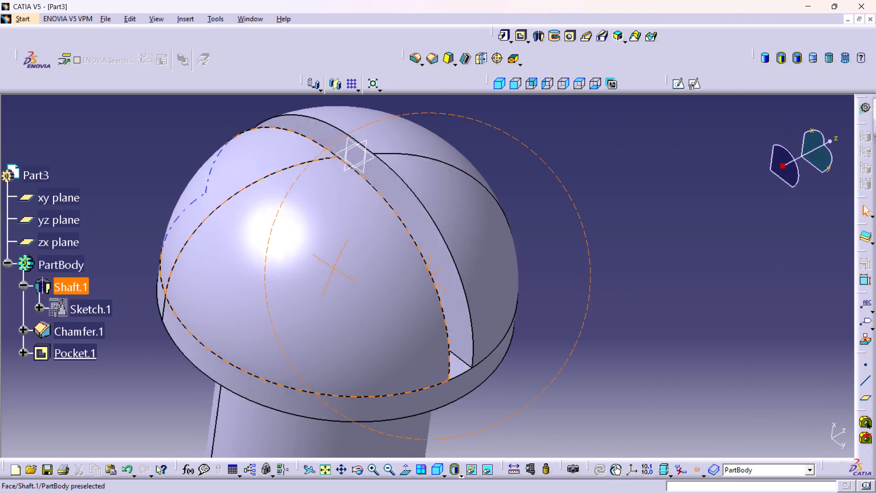
right_click_drag(334, 270, 334, 289)
middle_click_drag(334, 270, 334, 289)
middle_click_drag(346, 173, 355, 136)
right_click(346, 173)
right_click(355, 183)
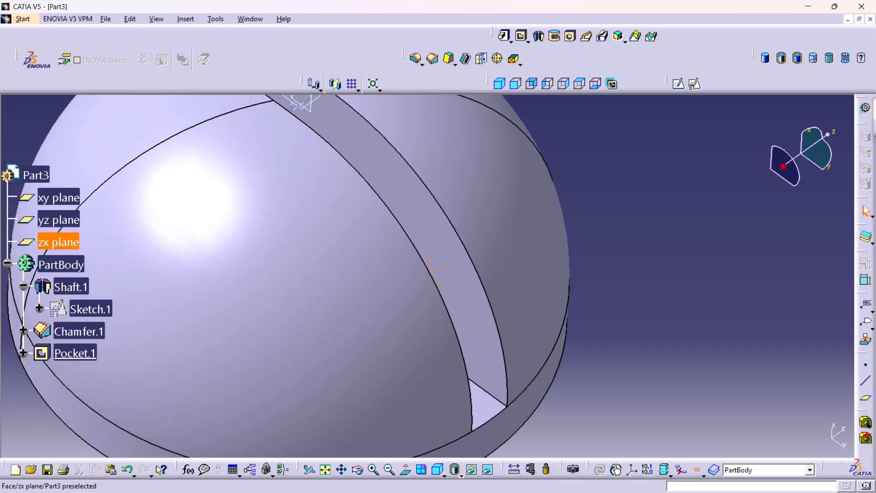
middle_click_drag(355, 136, 355, 129)
middle_click_drag(399, 157, 454, 241)
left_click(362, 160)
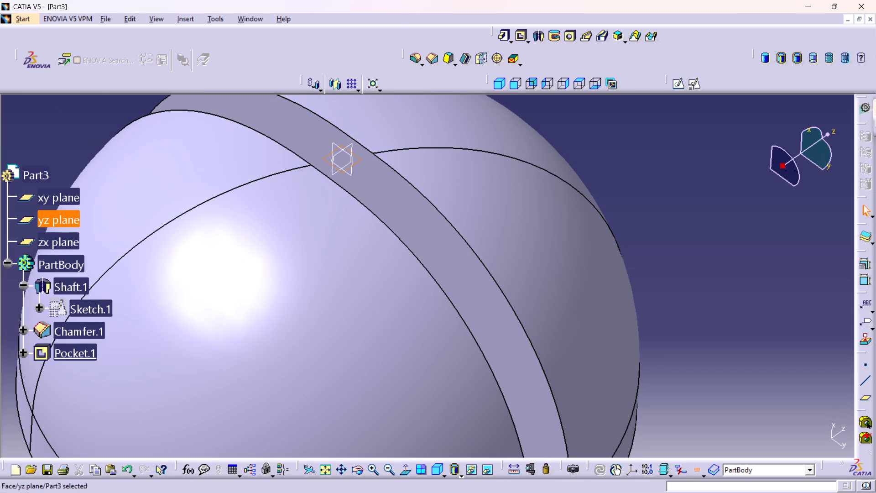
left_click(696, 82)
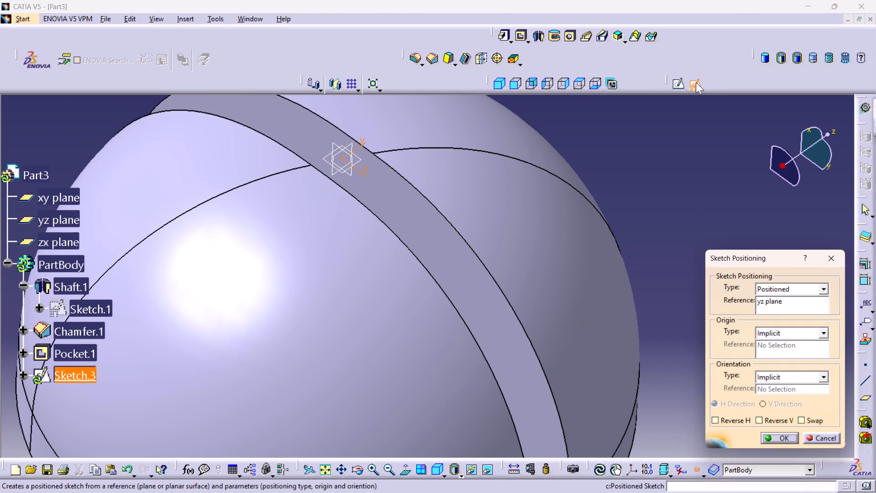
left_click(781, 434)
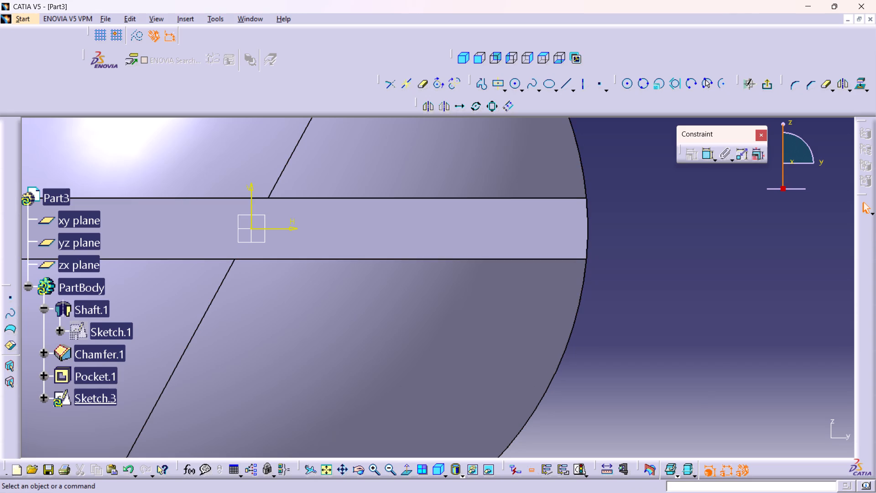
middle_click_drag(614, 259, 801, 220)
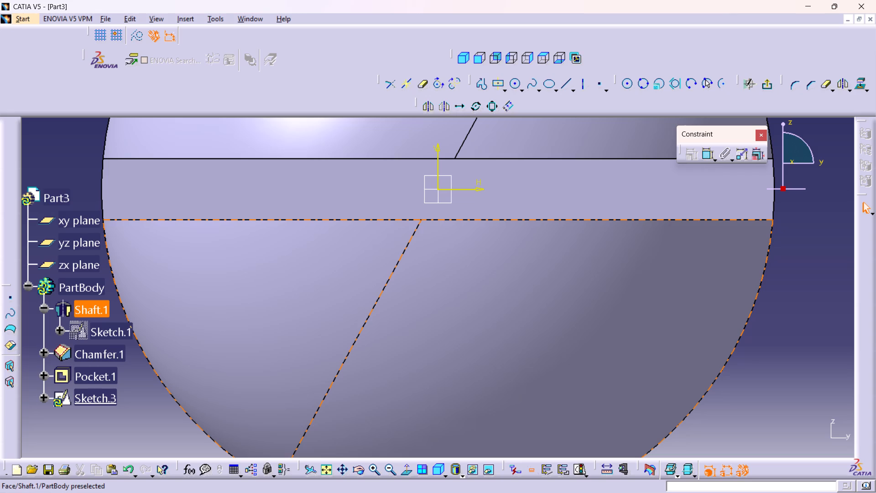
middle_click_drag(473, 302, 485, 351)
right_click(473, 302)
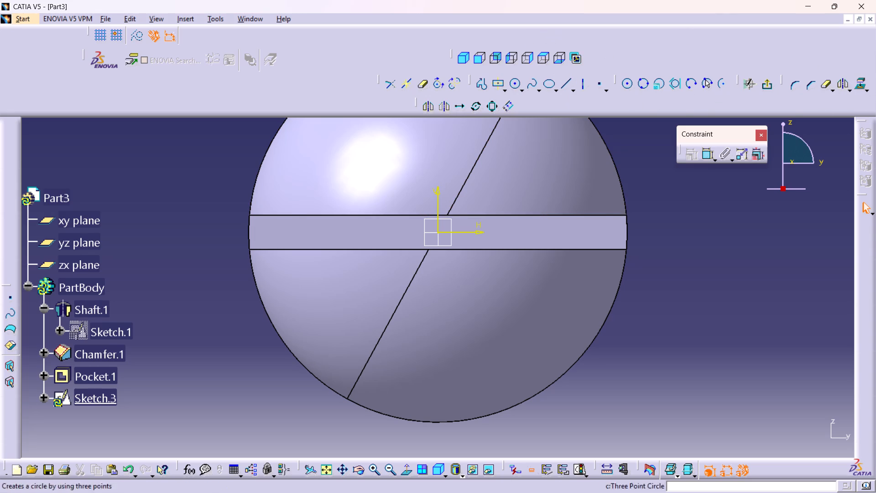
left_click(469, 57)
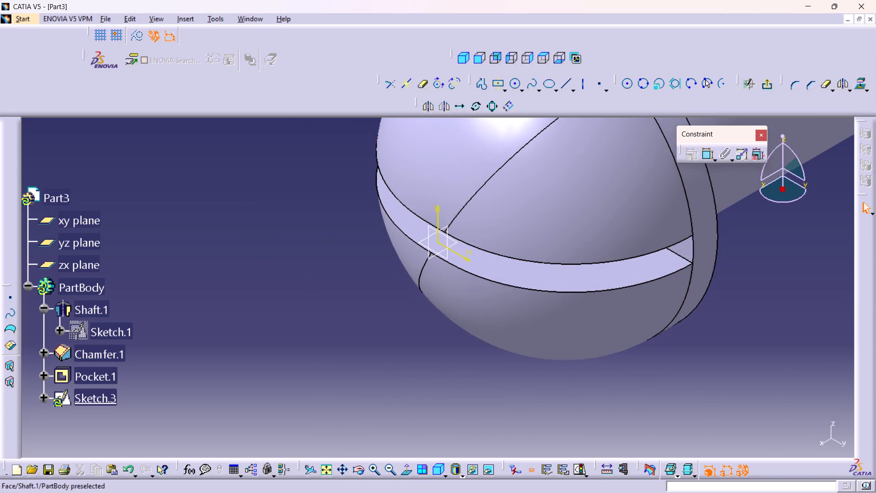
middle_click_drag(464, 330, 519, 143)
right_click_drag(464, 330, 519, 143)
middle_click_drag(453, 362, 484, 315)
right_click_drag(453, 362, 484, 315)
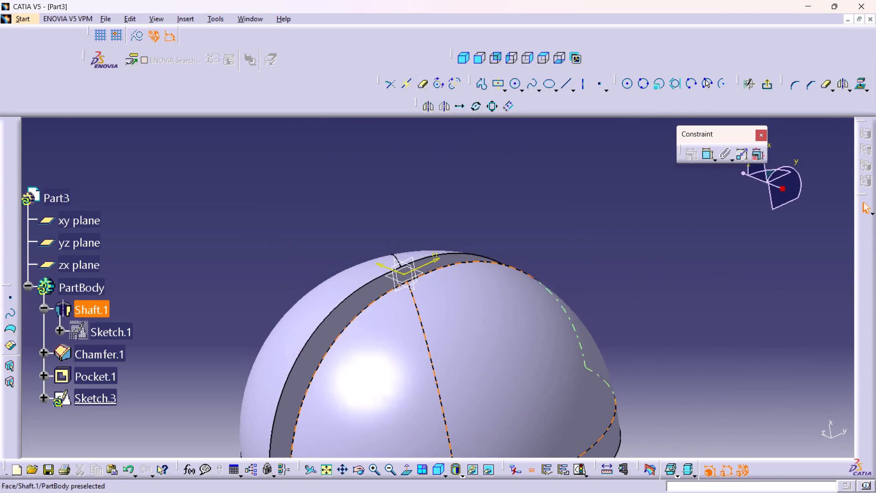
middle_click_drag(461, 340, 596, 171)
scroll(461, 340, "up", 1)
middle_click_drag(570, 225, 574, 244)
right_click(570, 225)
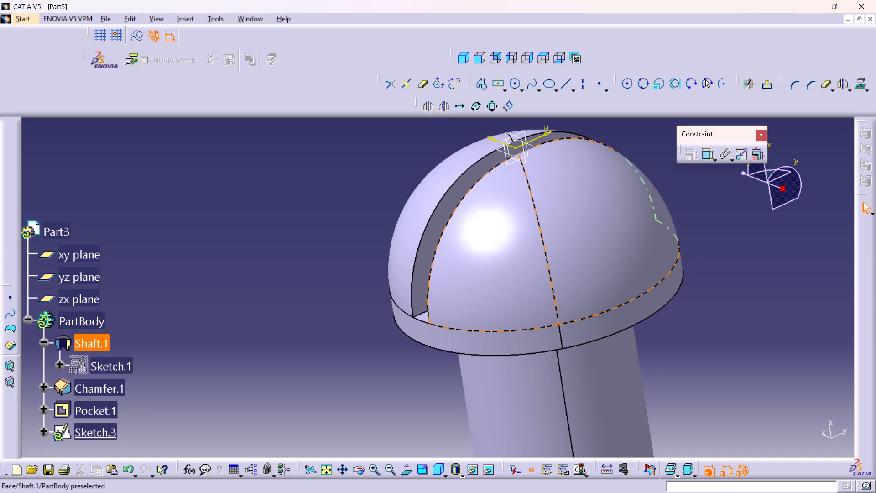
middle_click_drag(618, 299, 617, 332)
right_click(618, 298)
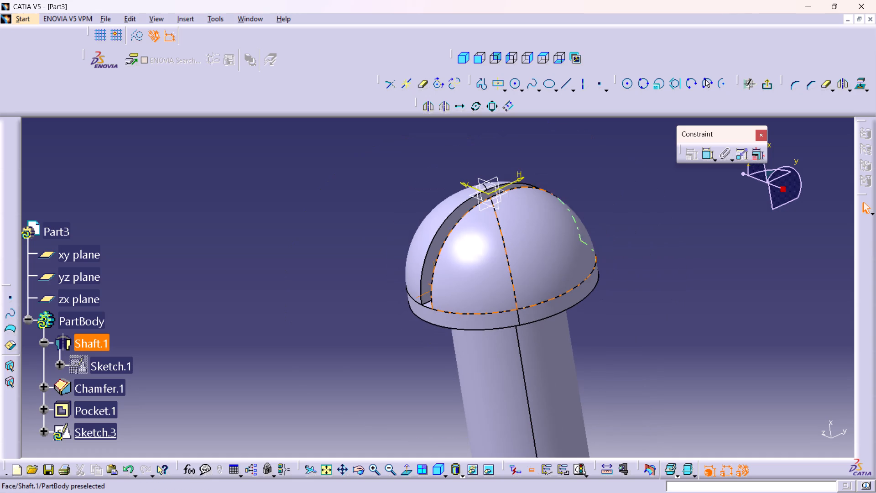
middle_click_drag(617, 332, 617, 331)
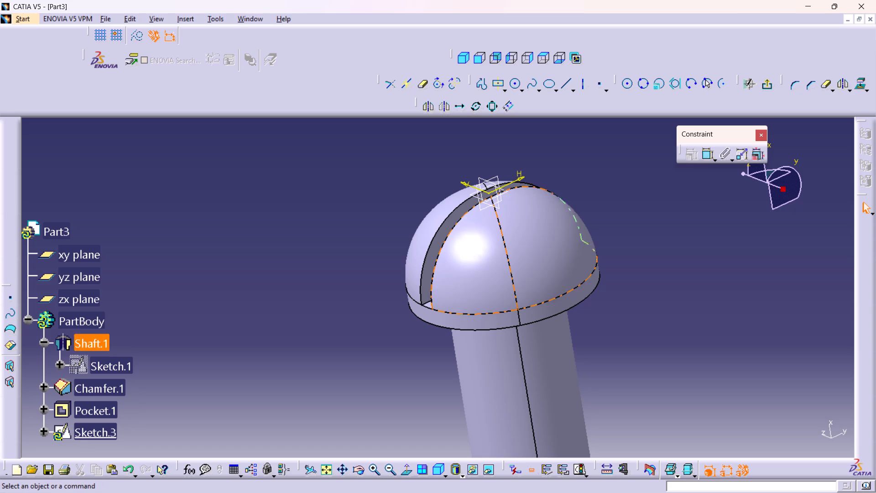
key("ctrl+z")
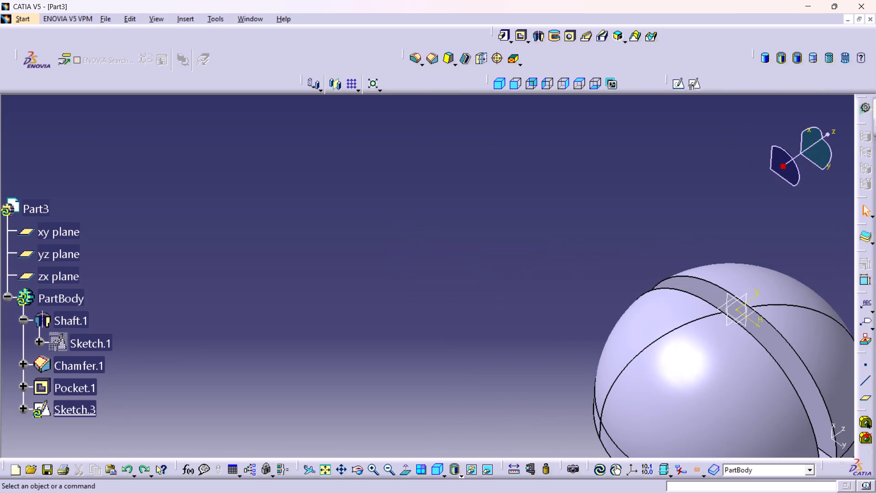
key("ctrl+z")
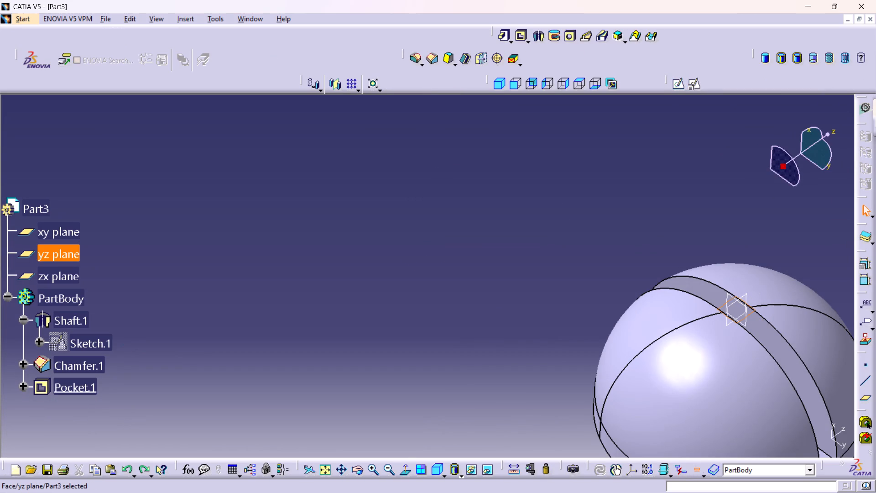
Inspect the whole part from several angles, checking the slotted head, the rim and the chamfered shank.
middle_click_drag(524, 330, 278, 237)
middle_click_drag(494, 349, 518, 217)
right_click_drag(494, 342, 518, 217)
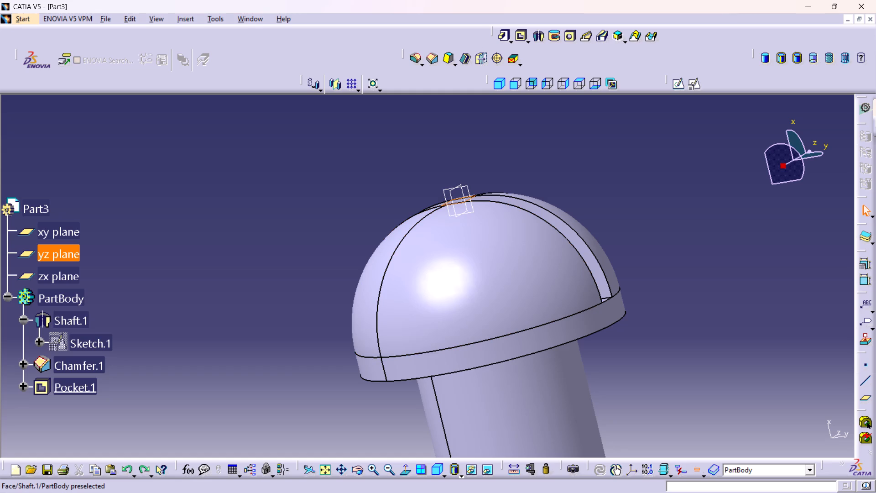
middle_click_drag(605, 330, 551, 256)
middle_click_drag(616, 264, 556, 327)
right_click_drag(616, 264, 556, 327)
middle_click_drag(523, 272, 396, 306)
right_click_drag(519, 272, 396, 306)
middle_click_drag(570, 341, 495, 218)
middle_click_drag(524, 358, 546, 278)
middle_click_drag(400, 208, 412, 316)
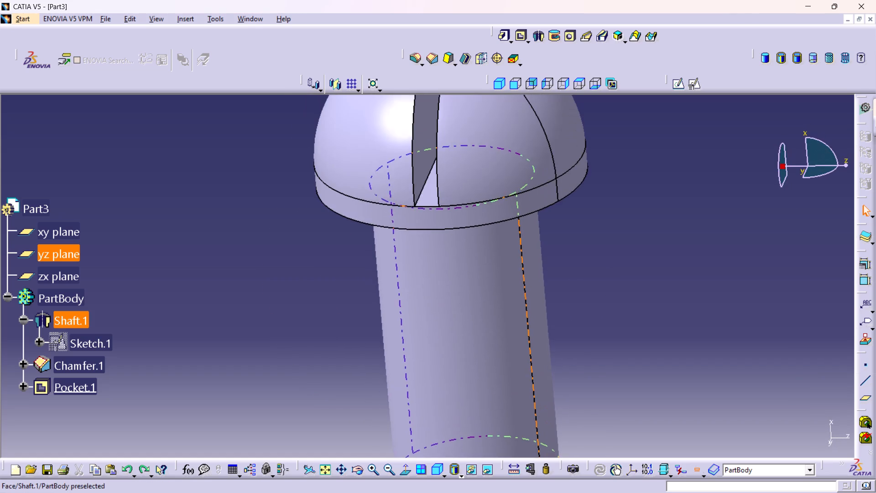
middle_click_drag(373, 236, 297, 400)
right_click_drag(359, 250, 301, 399)
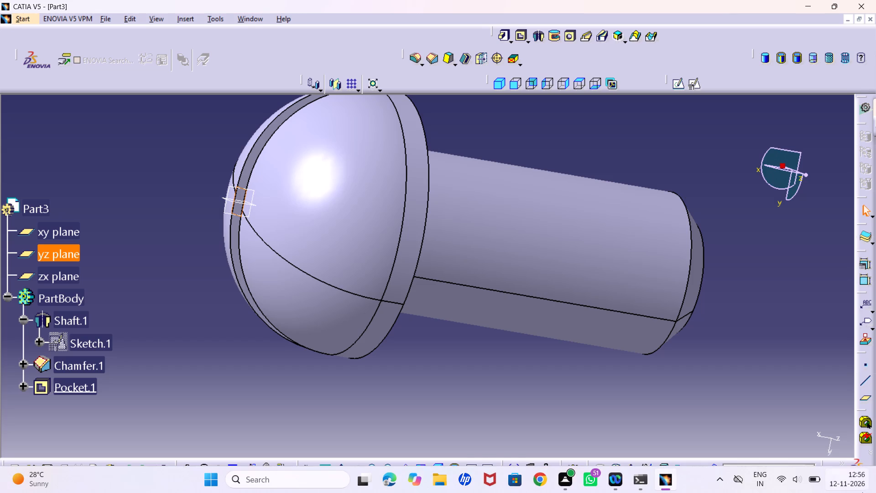
middle_click_drag(669, 148, 667, 220)
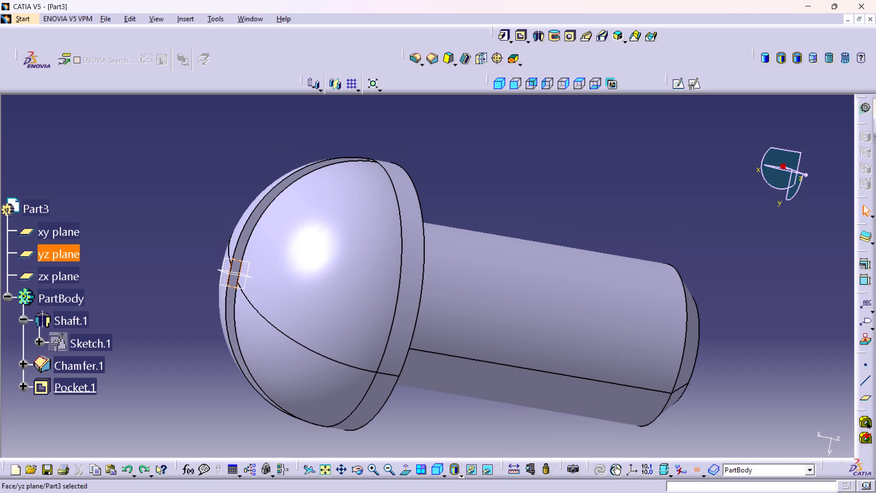
middle_click_drag(614, 220, 612, 200)
right_click(614, 220)
middle_click_drag(612, 202, 599, 195)
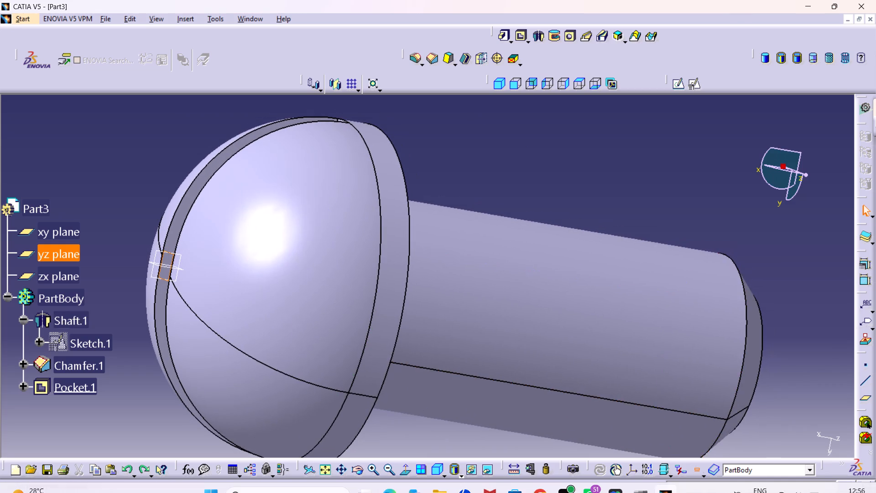
middle_click_drag(691, 197, 690, 202)
right_click(691, 196)
middle_click_drag(690, 220, 695, 245)
right_click(690, 232)
Save the part as screw in the butterfly folder.
key("ctrl+s")
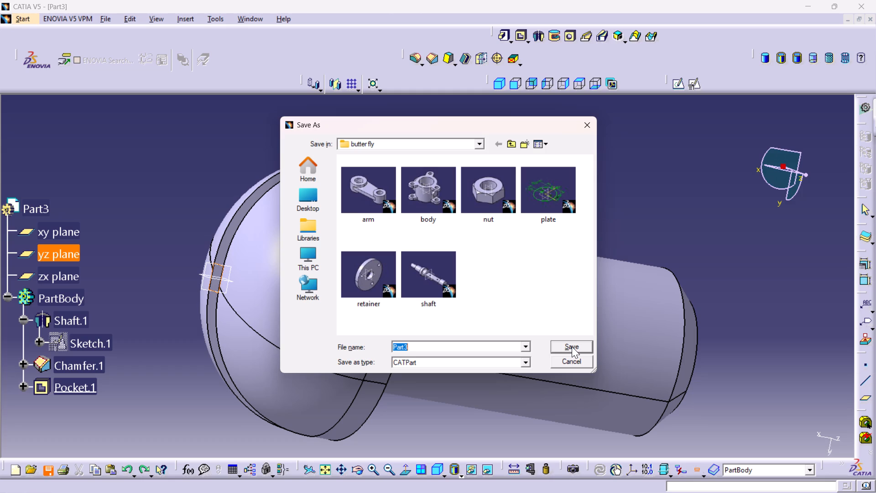
type("screw")
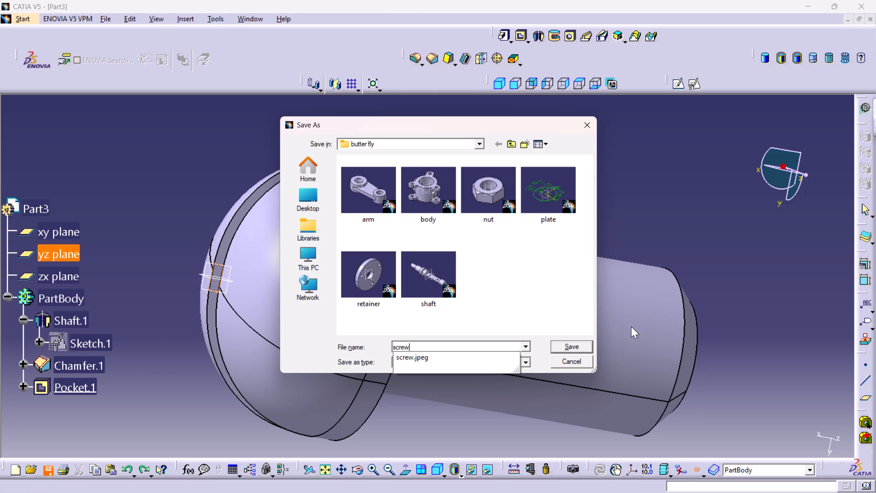
left_click(576, 345)
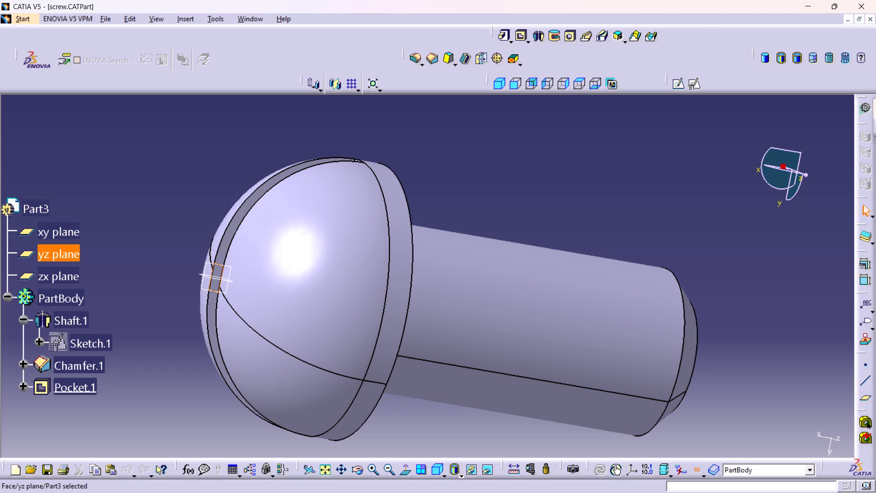
key("ctrl+s")
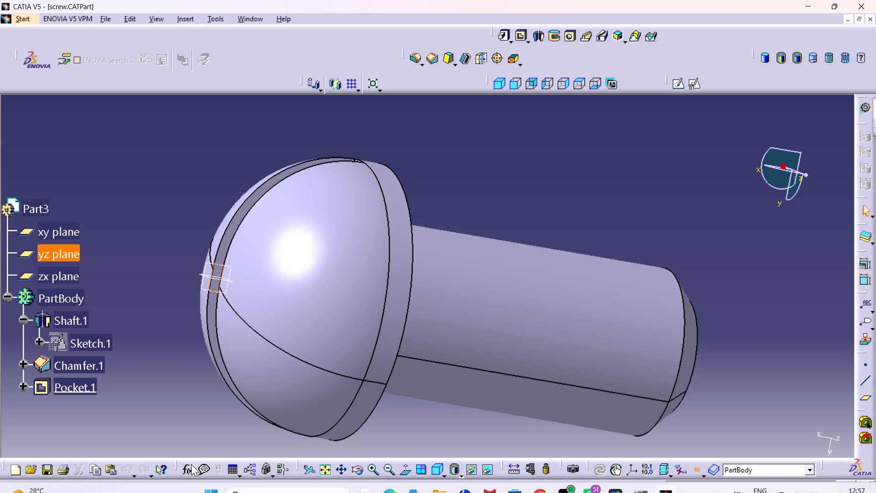
Open the existing shaft part from the butterfly folder and look it over.
left_click(34, 468)
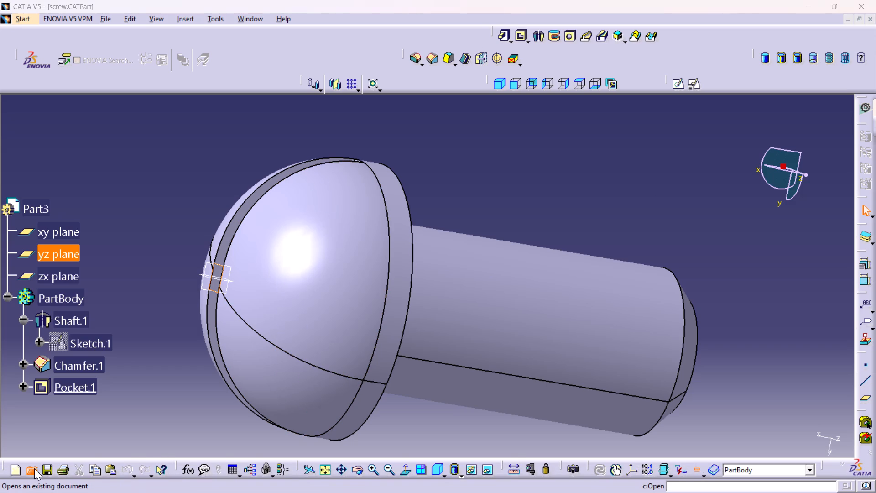
scroll(462, 236, "down", 1)
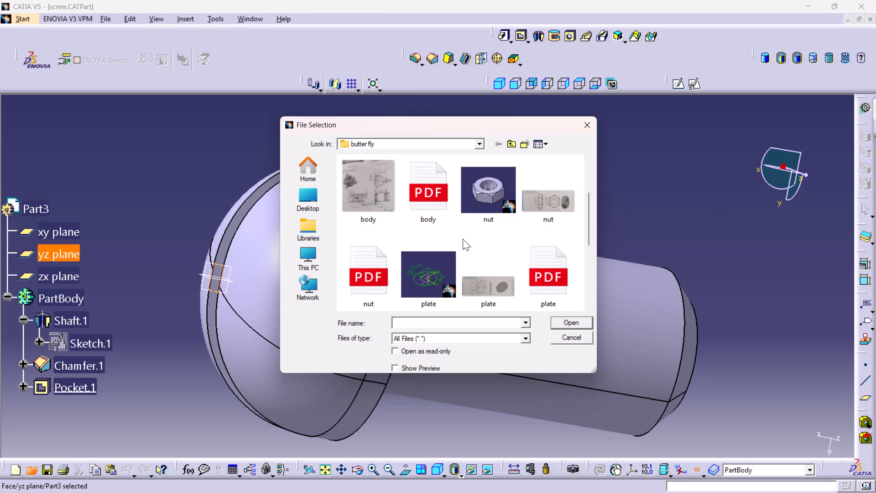
scroll(463, 239, "down", 2)
double_click(423, 276)
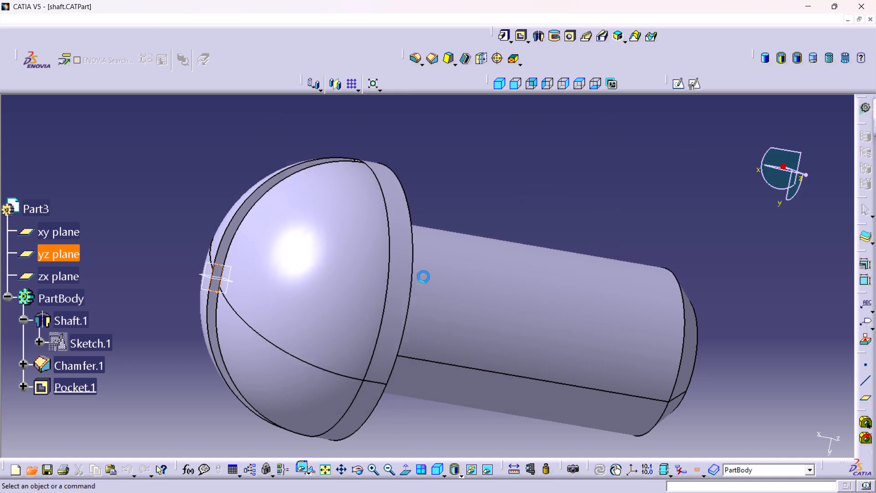
middle_click(498, 188)
right_click(498, 187)
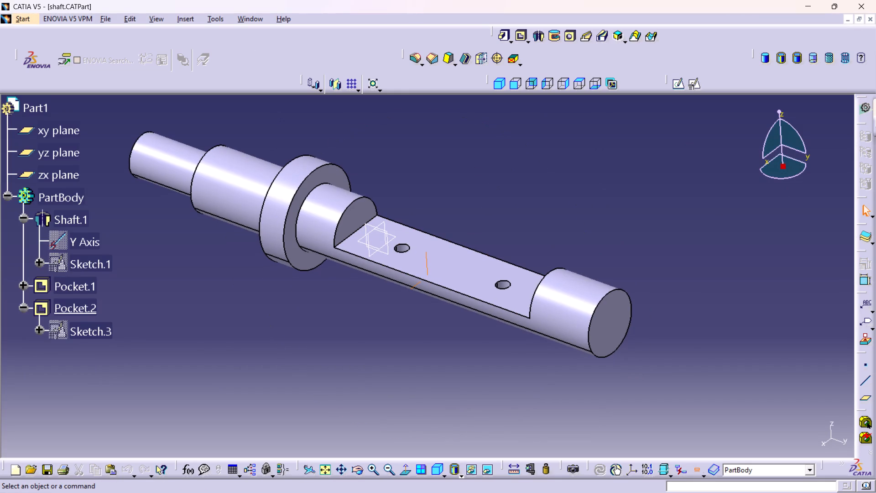
middle_click_drag(558, 193, 622, 226)
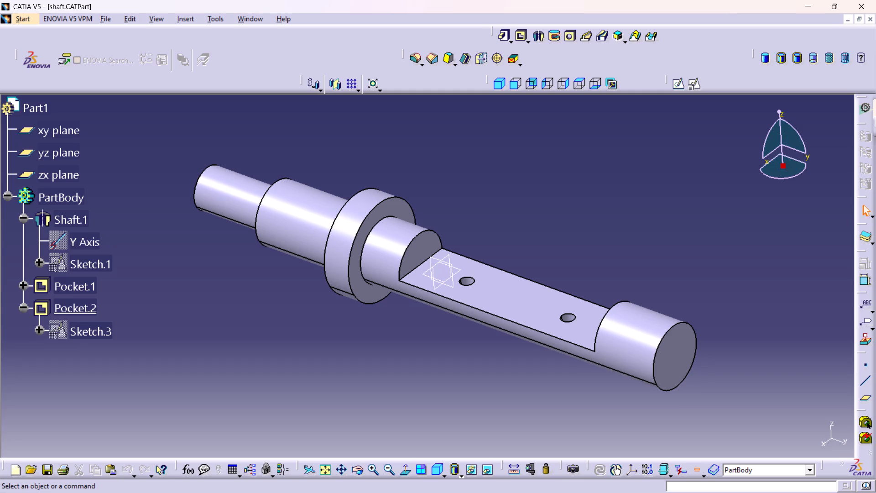
middle_click_drag(683, 221, 678, 229)
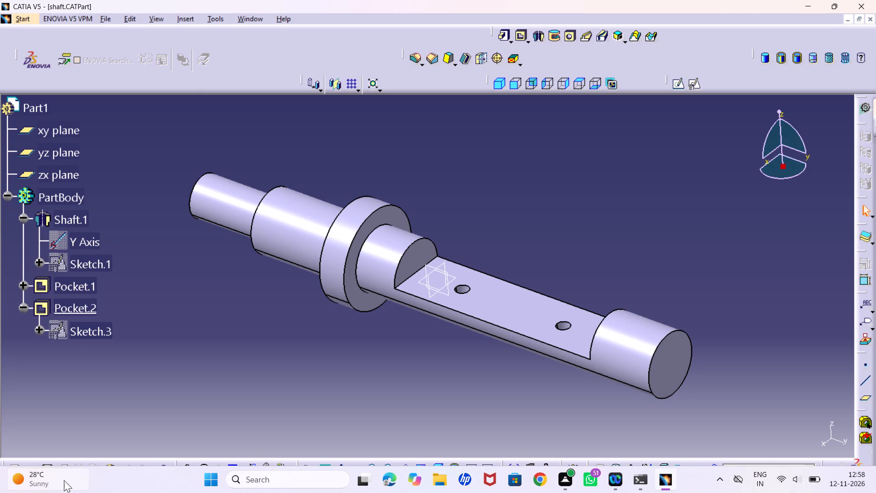
Reopen the screw part from the butterfly folder and look over its slotted domed head and shank.
left_click(29, 471)
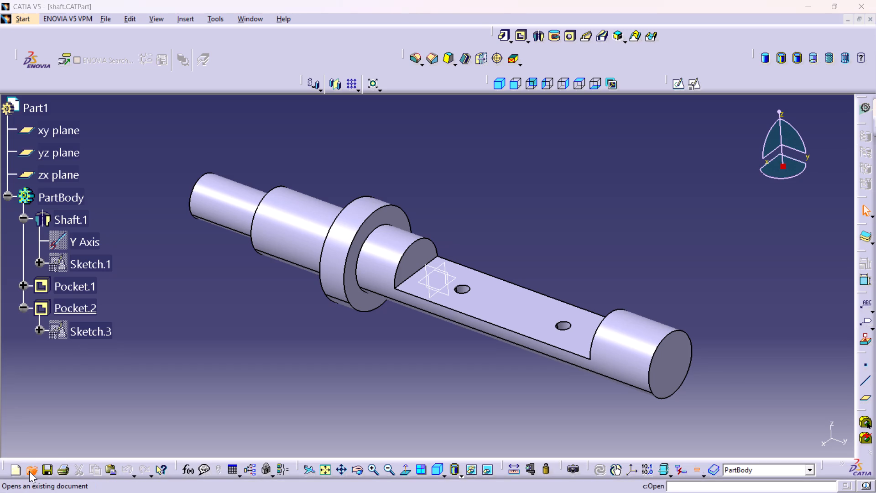
scroll(459, 197, "down", 3)
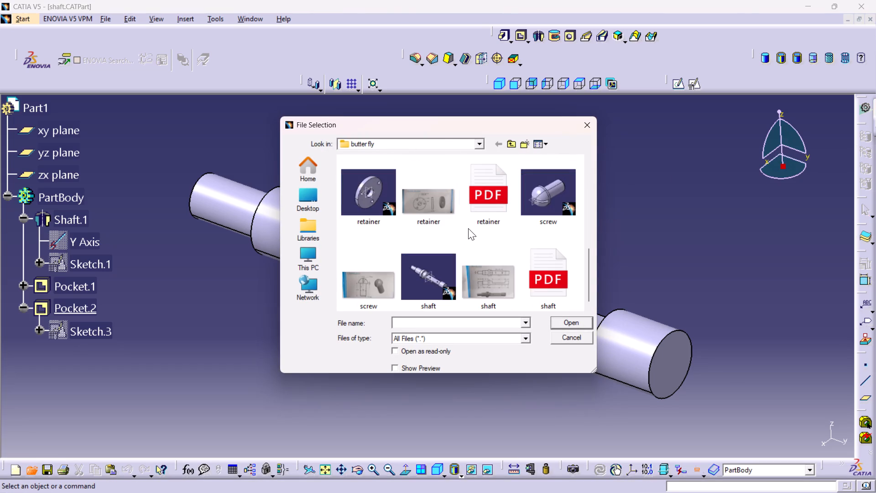
scroll(468, 228, "down", 1)
double_click(563, 192)
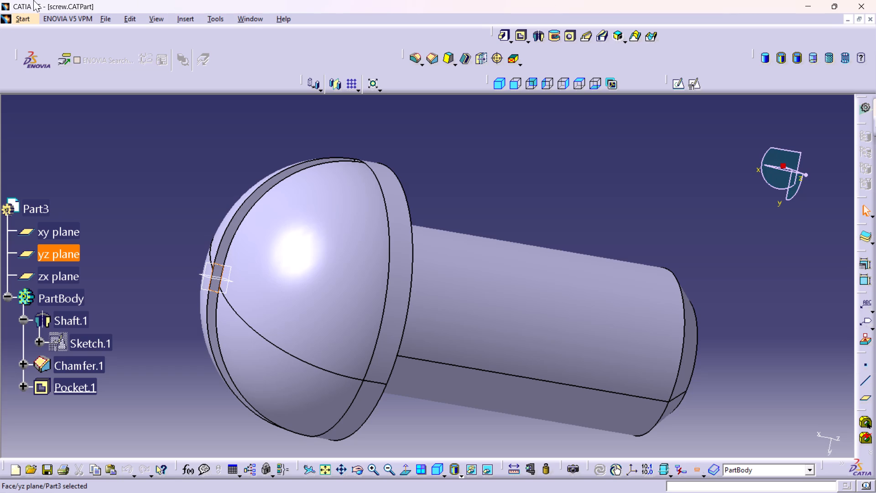
middle_click_drag(345, 245, 344, 214)
right_click(345, 245)
middle_click_drag(557, 261, 548, 279)
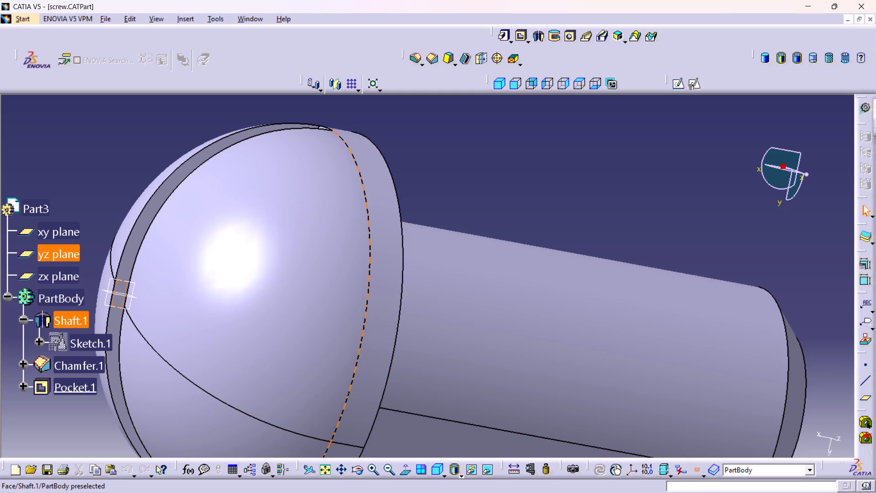
middle_click_drag(418, 297, 435, 336)
middle_click_drag(472, 352, 472, 330)
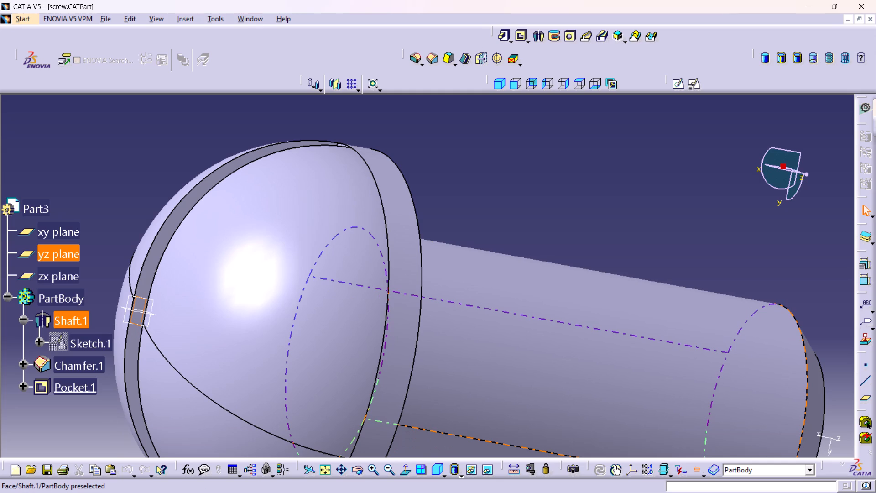
Return to the shaft part by opening it from the butterfly folder.
left_click(26, 468)
scroll(509, 201, "down", 2)
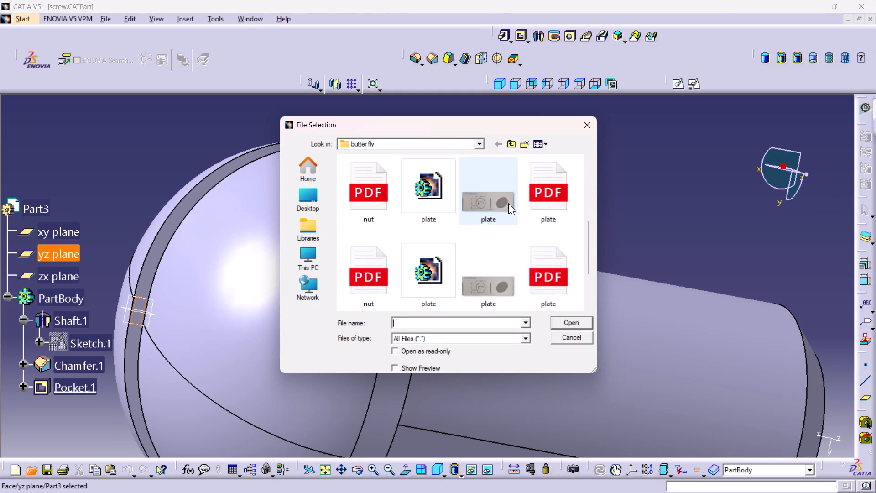
scroll(501, 239, "down", 2)
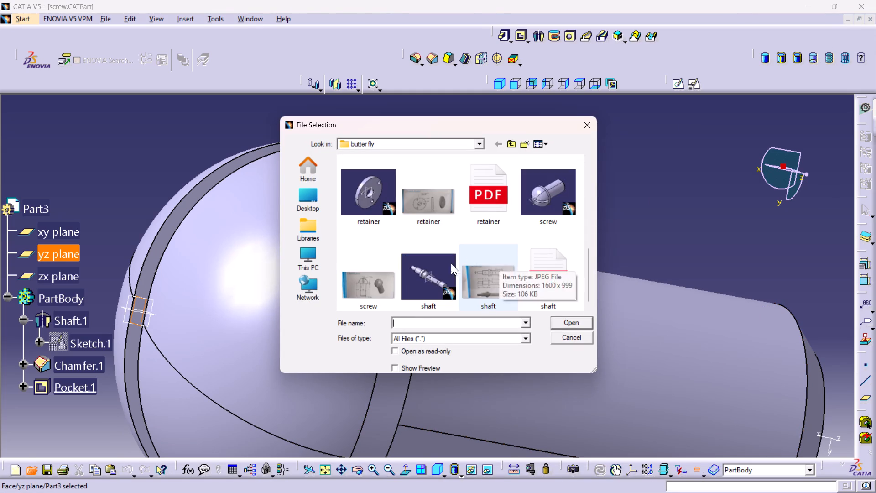
double_click(441, 287)
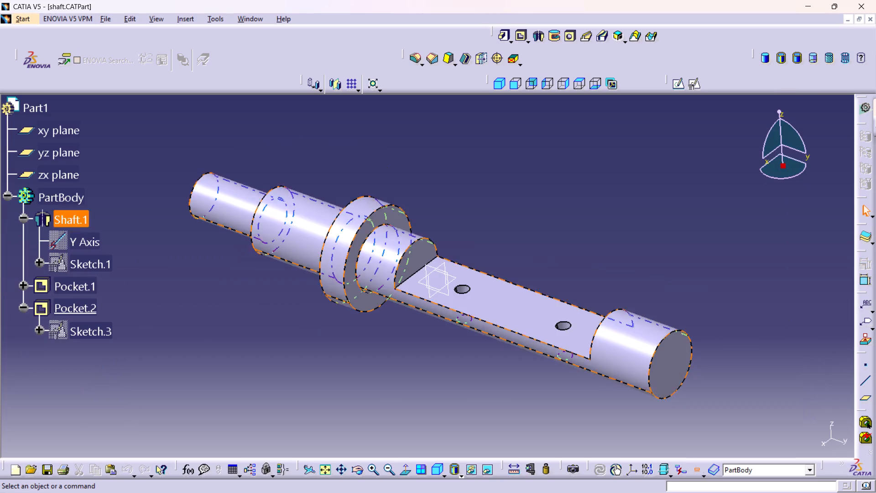
Open Sketch.1, the stepped profile of the revolved shaft, and examine all its length and radius dimensions.
double_click(88, 264)
middle_click_drag(481, 337, 481, 324)
right_click(481, 337)
middle_click_drag(498, 324, 510, 345)
right_click(498, 324)
middle_click_drag(514, 342, 550, 330)
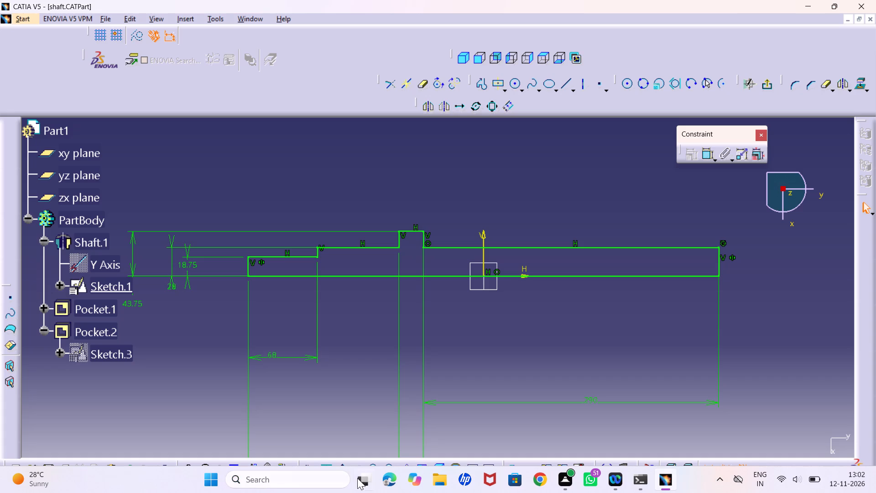
middle_click_drag(627, 339, 605, 290)
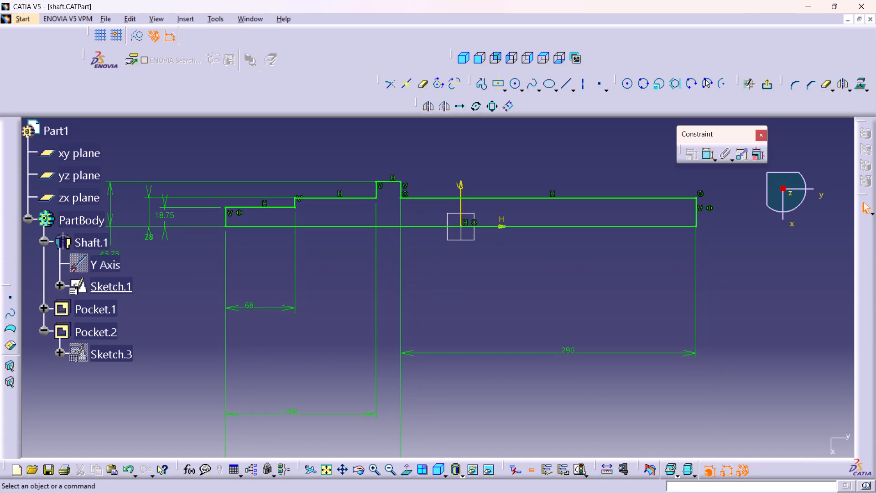
middle_click_drag(622, 330, 654, 301)
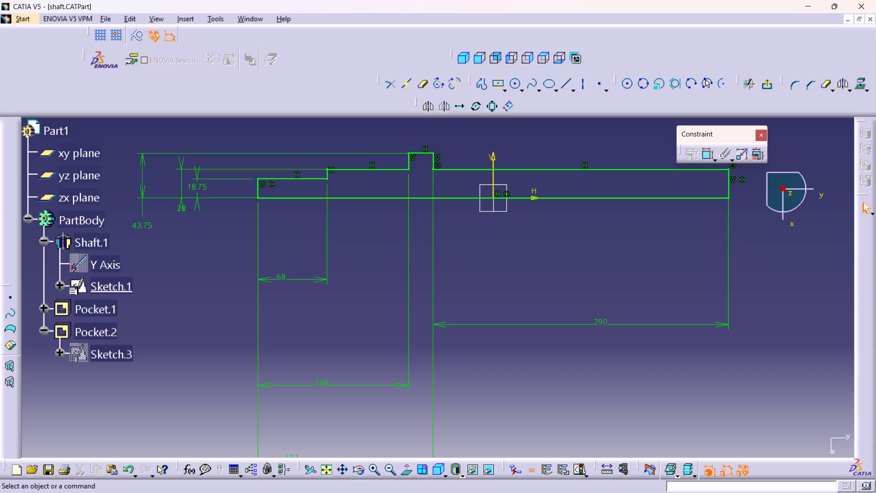
middle_click_drag(557, 402, 613, 320)
right_click(607, 327)
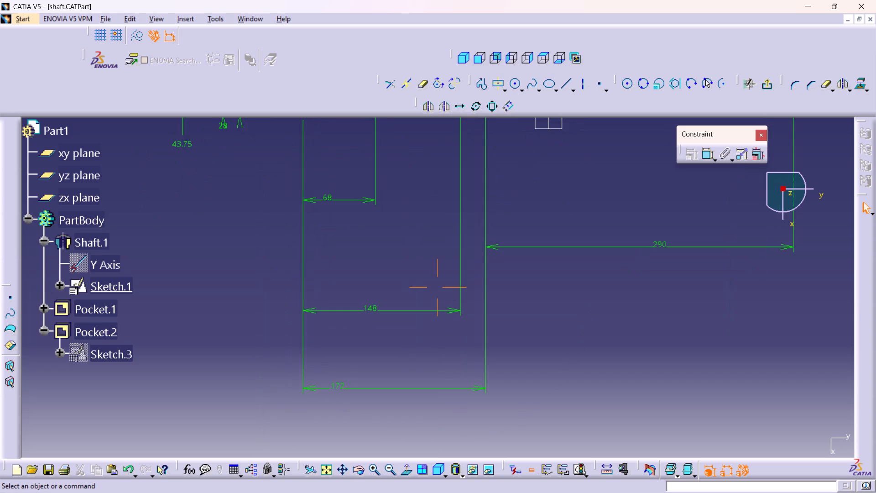
middle_click_drag(613, 320, 613, 320)
scroll(613, 320, "up", 1)
middle_click_drag(583, 307, 619, 451)
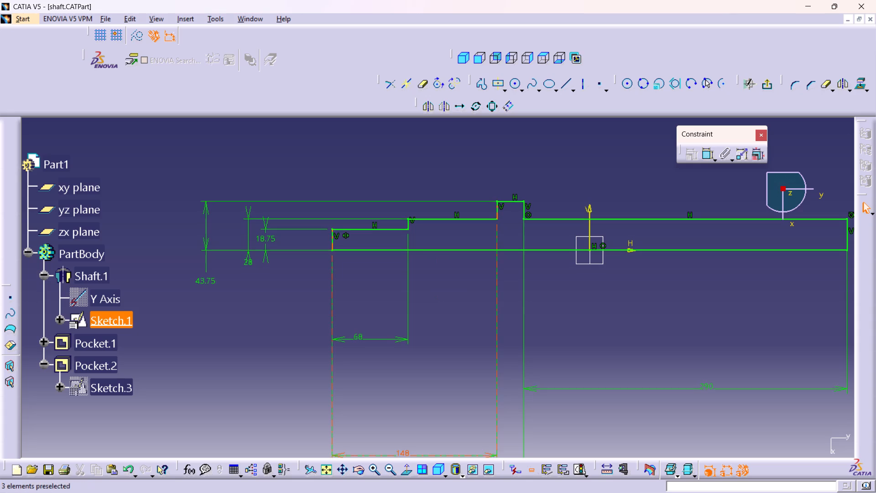
middle_click_drag(498, 365, 487, 193)
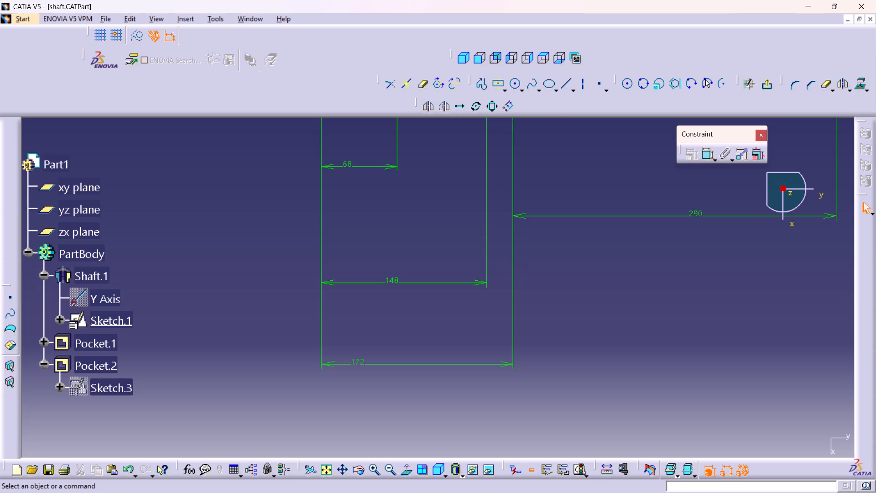
middle_click_drag(584, 338, 595, 374)
right_click(584, 337)
middle_click_drag(645, 284, 622, 374)
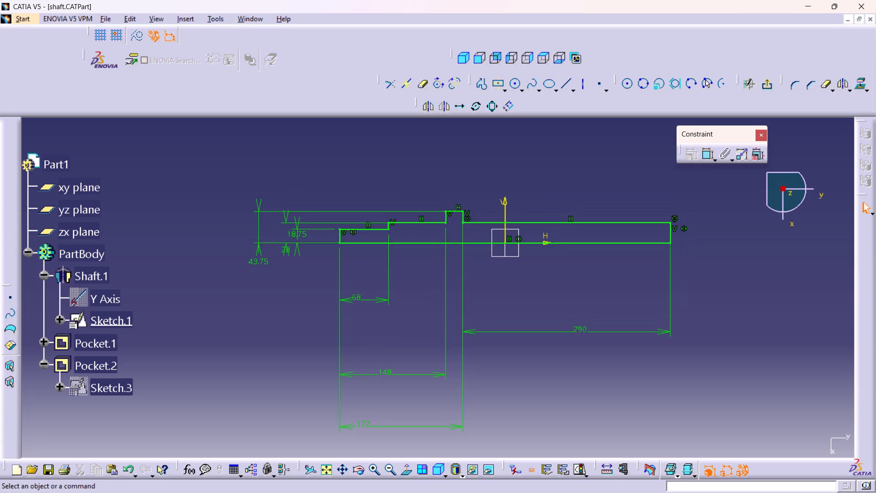
middle_click_drag(273, 274, 275, 259)
right_click(274, 274)
middle_click_drag(276, 259, 404, 264)
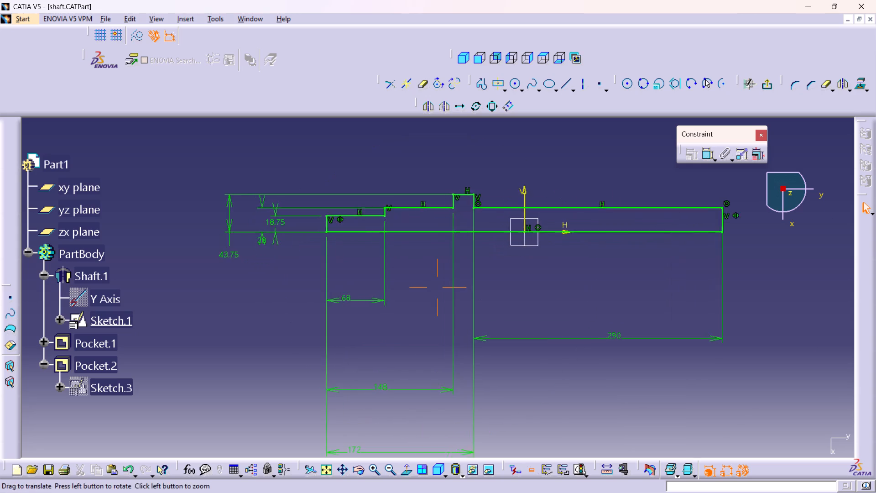
middle_click_drag(404, 264, 515, 277)
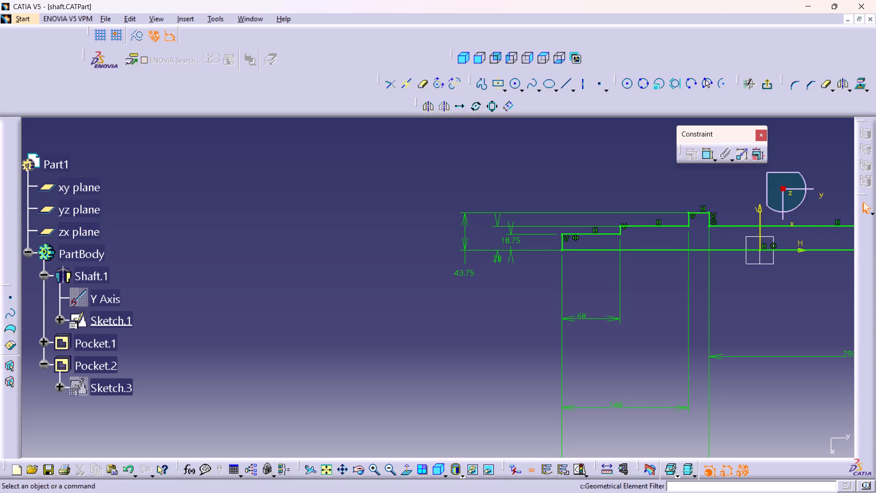
Open Sketch.2 under Pocket.1 and examine the size and position dimensions of the flat cut's rectangle.
double_click(68, 338)
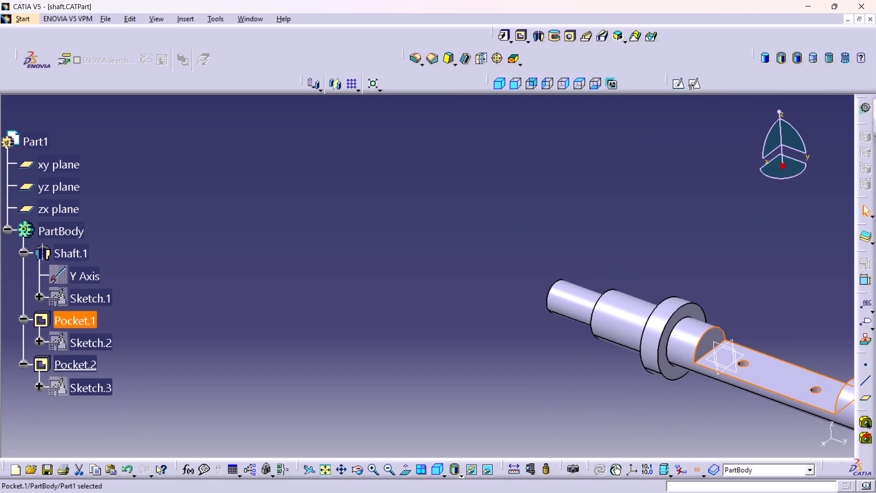
double_click(74, 342)
middle_click_drag(596, 339, 332, 278)
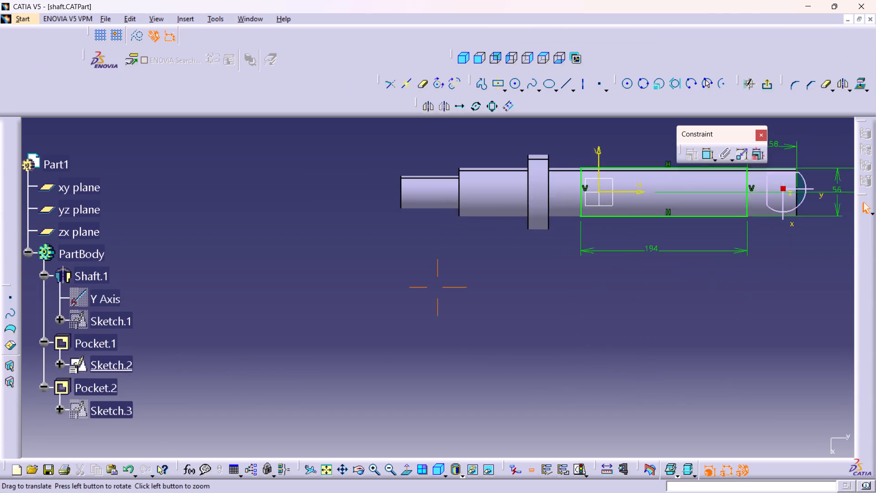
middle_click_drag(332, 278, 266, 278)
middle_click_drag(565, 249, 570, 291)
middle_click_drag(646, 299, 655, 318)
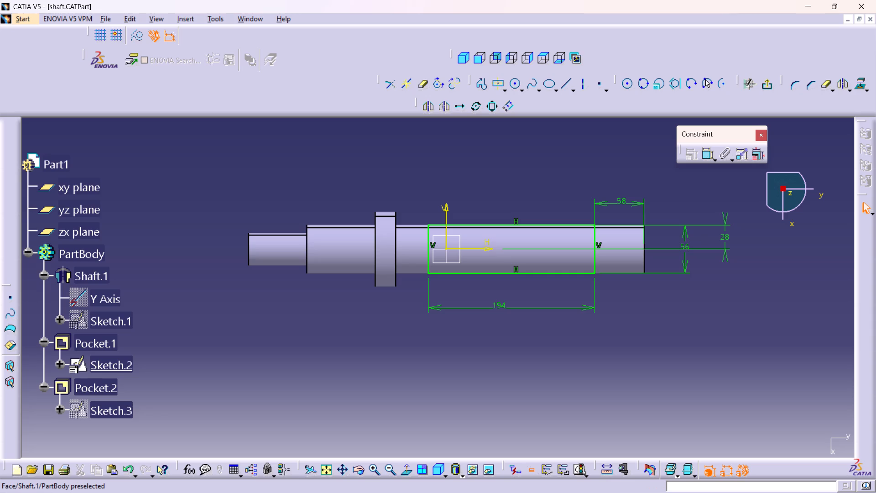
Reopen the screw part from the butterfly folder and view the whole screw.
left_click(33, 469)
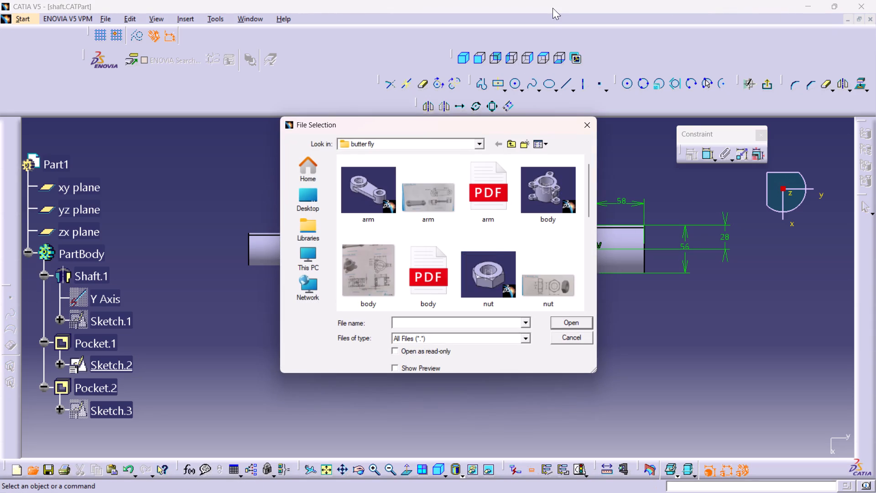
scroll(486, 241, "down", 2)
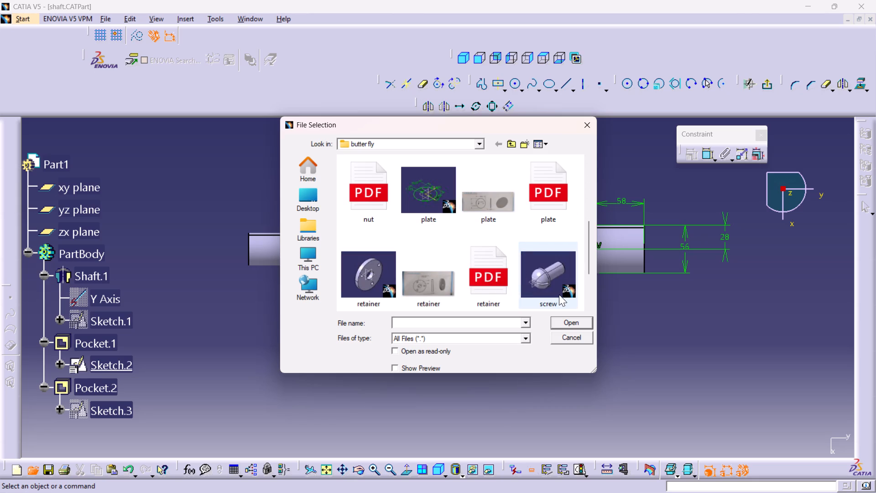
double_click(560, 294)
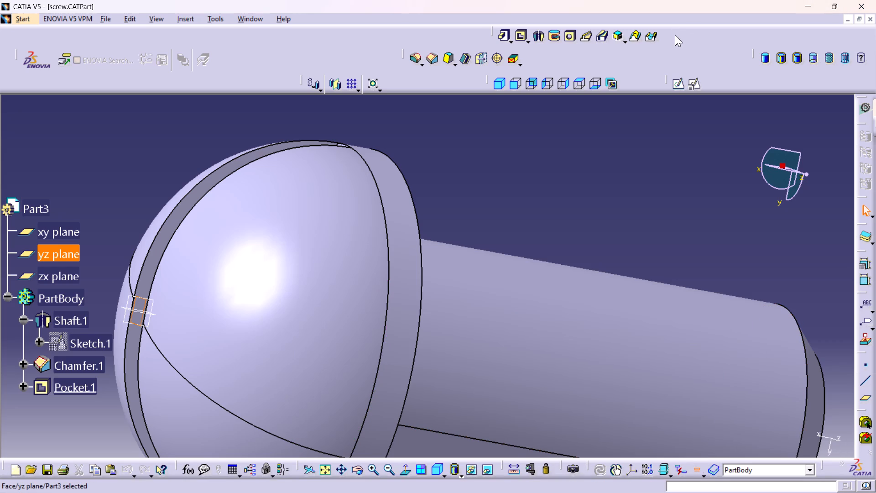
middle_click_drag(476, 235, 541, 284)
right_click(522, 208)
middle_click_drag(637, 219, 629, 205)
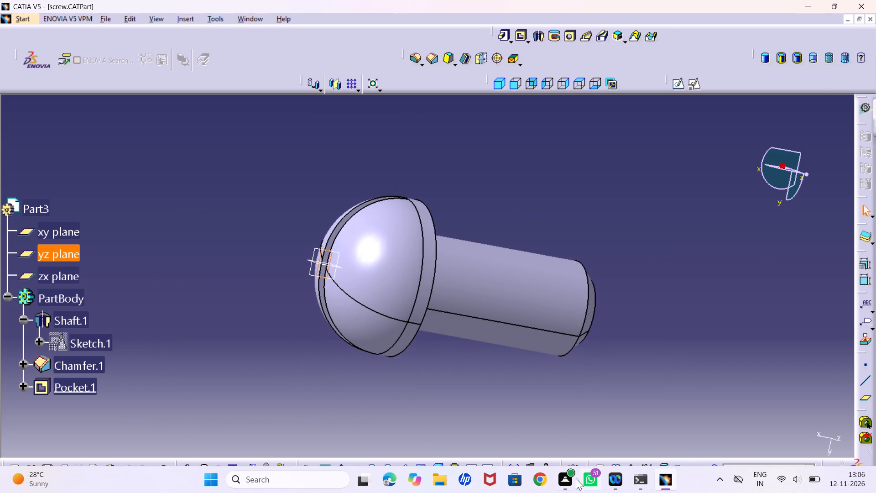
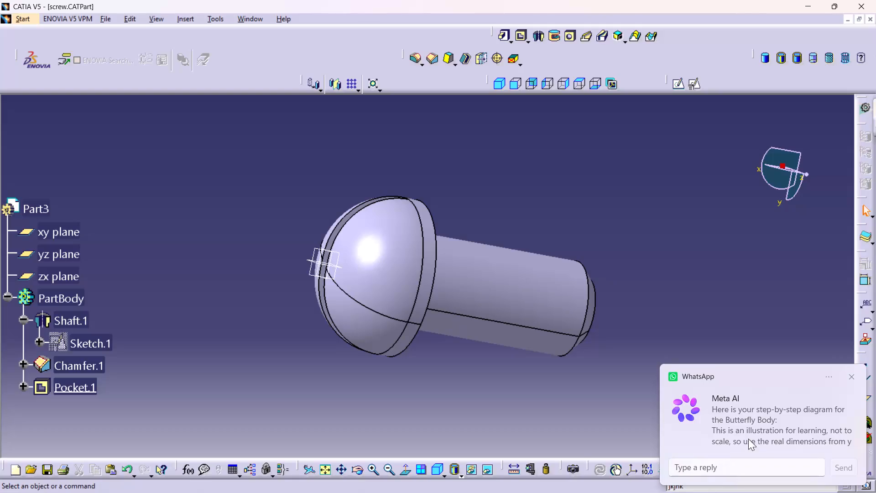
Open Sketch.1 under Shaft.1, the revolved screw profile, and examine its head radius, length and shank dimensions.
left_click(854, 376)
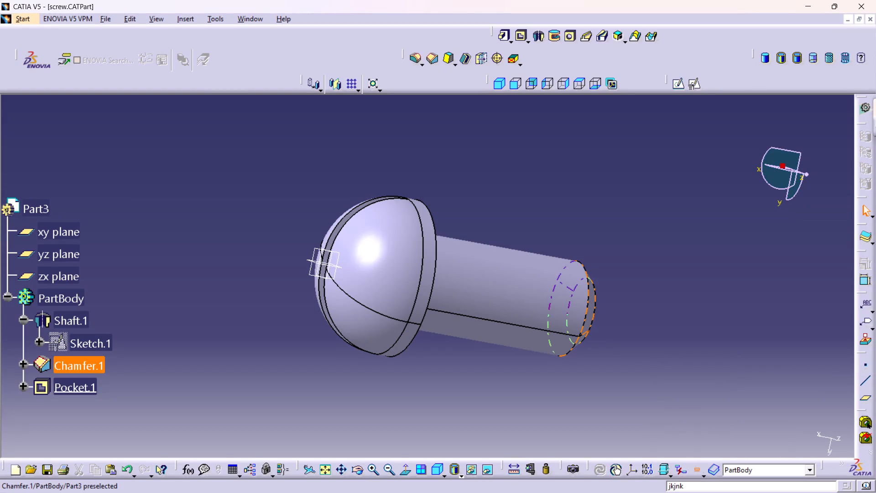
double_click(75, 346)
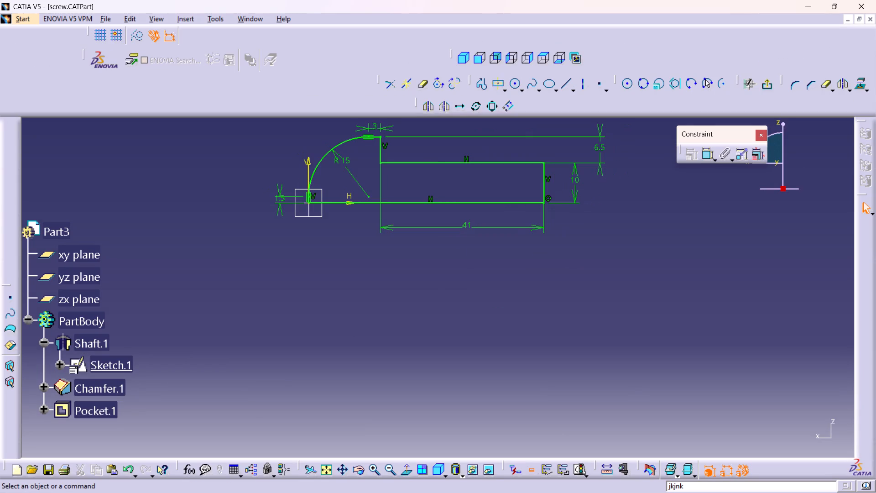
middle_click_drag(422, 271, 468, 333)
middle_click_drag(417, 246, 401, 166)
right_click(417, 246)
middle_click_drag(410, 200, 474, 304)
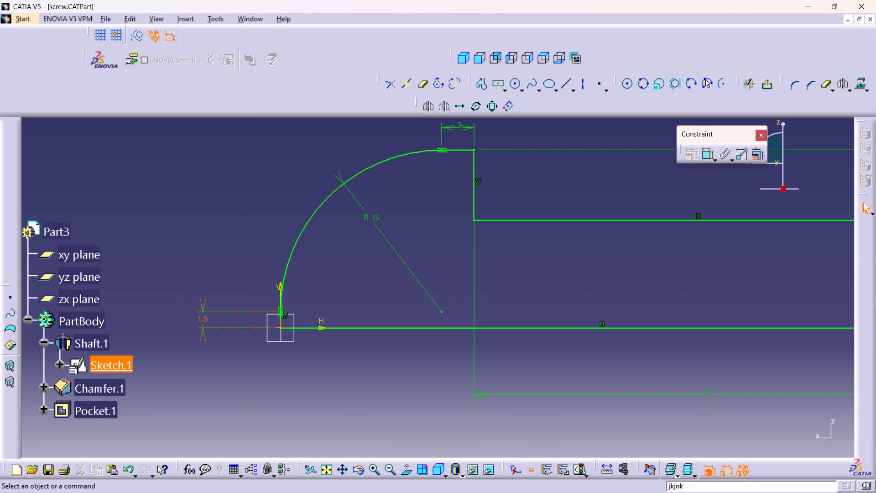
middle_click_drag(554, 281, 431, 296)
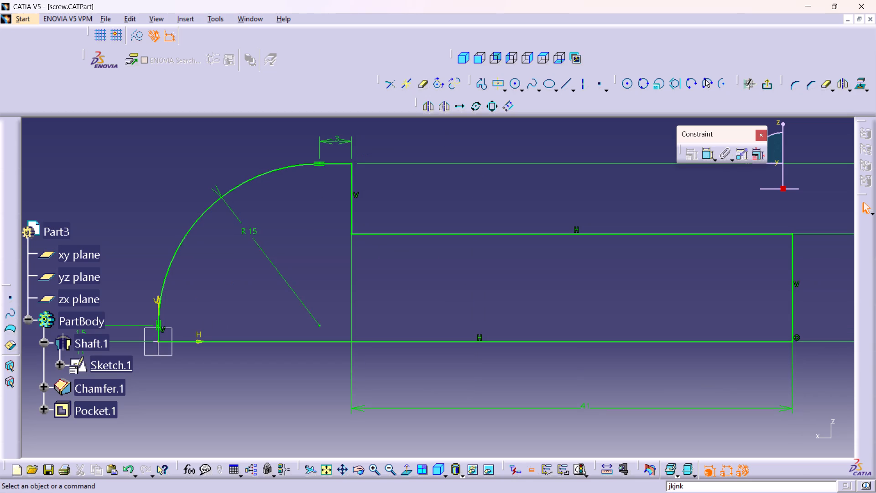
middle_click_drag(657, 292, 462, 255)
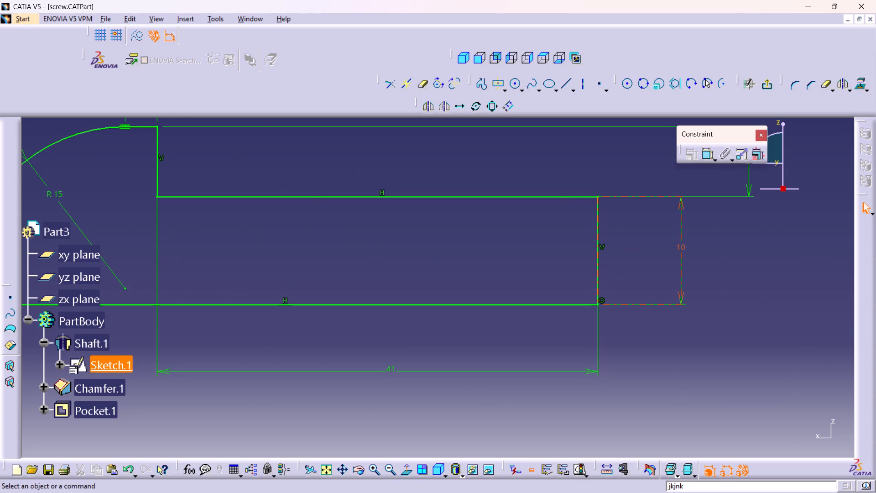
middle_click_drag(463, 289, 471, 323)
right_click(463, 289)
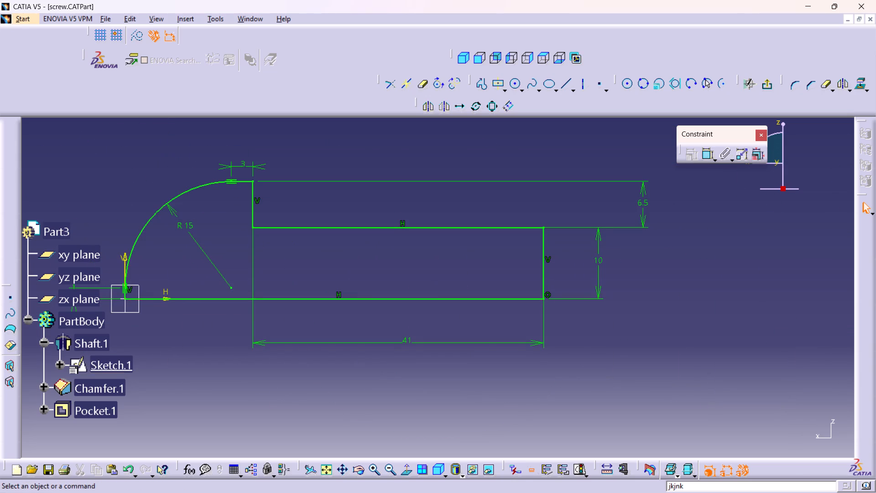
middle_click_drag(372, 286, 462, 295)
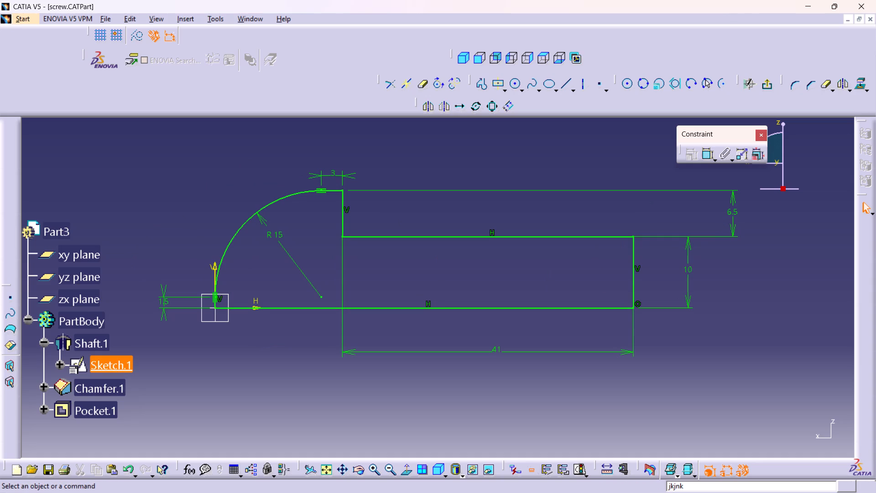
middle_click_drag(530, 259, 527, 244)
right_click(530, 259)
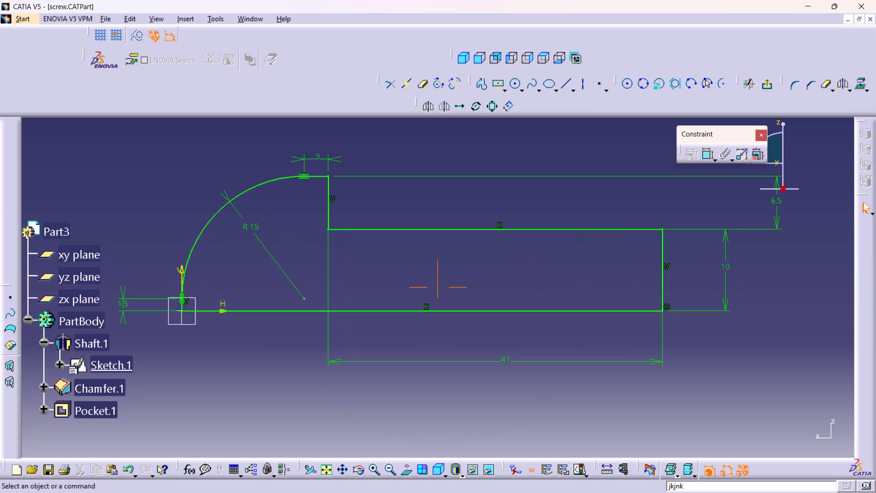
middle_click_drag(527, 244, 527, 244)
middle_click_drag(462, 236, 530, 287)
middle_click_drag(513, 340, 527, 370)
right_click(513, 340)
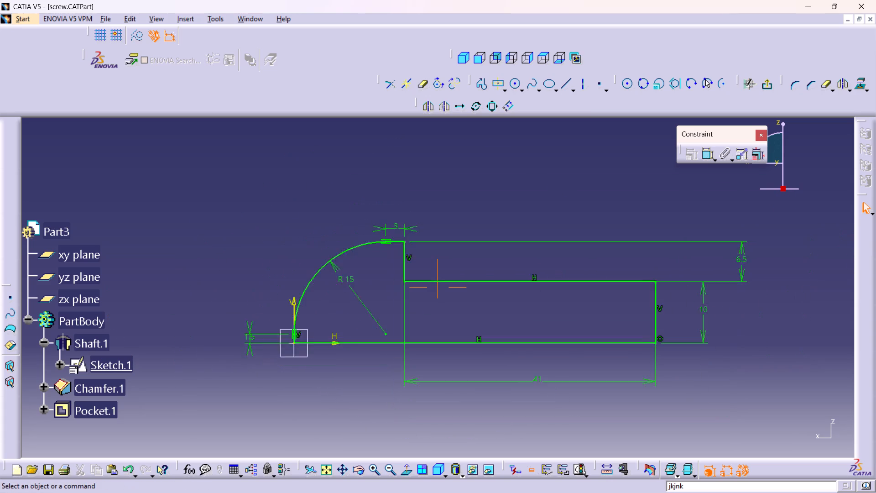
middle_click_drag(527, 370, 528, 371)
middle_click_drag(551, 366, 539, 341)
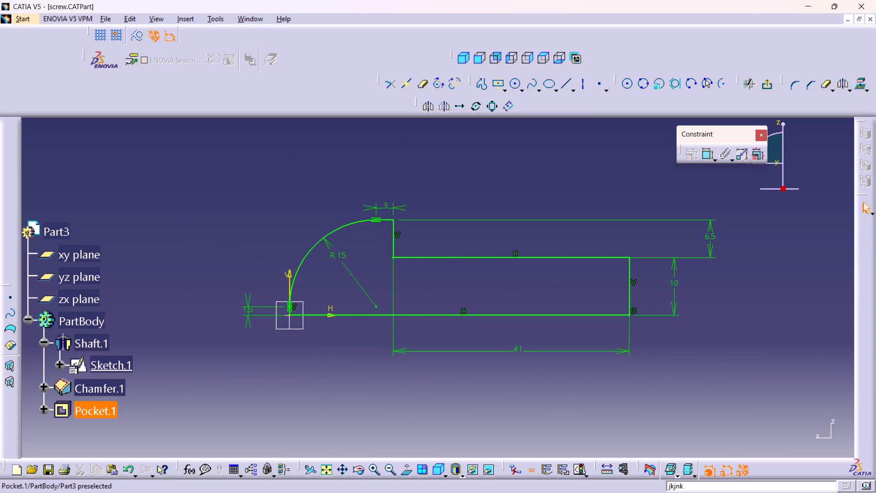
Open Sketch.2 under Pocket.1, examine the slot rectangle's dimensions head-on and in isometric view, and leave the sketch.
double_click(101, 370)
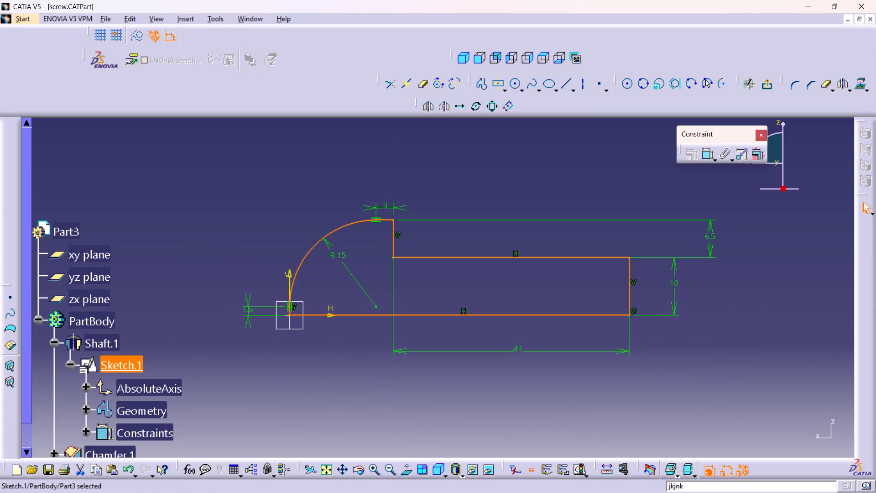
scroll(101, 370, "down", 1)
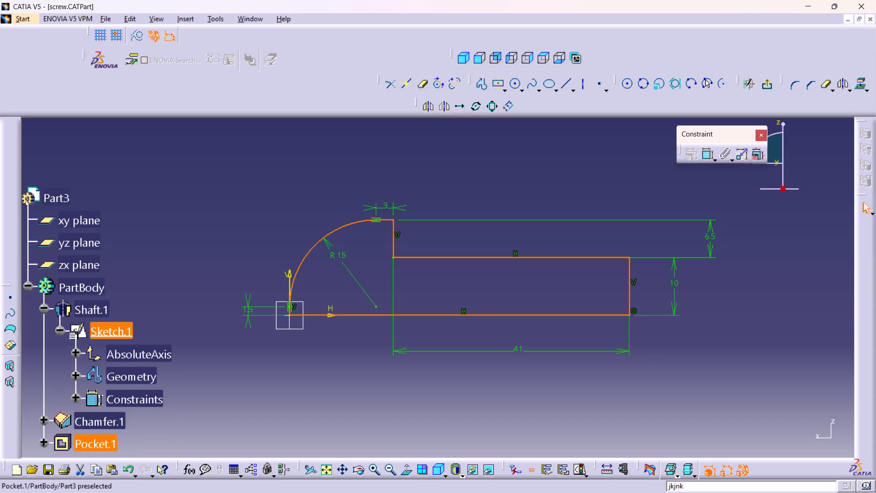
left_click(46, 442)
scroll(123, 398, "down", 4)
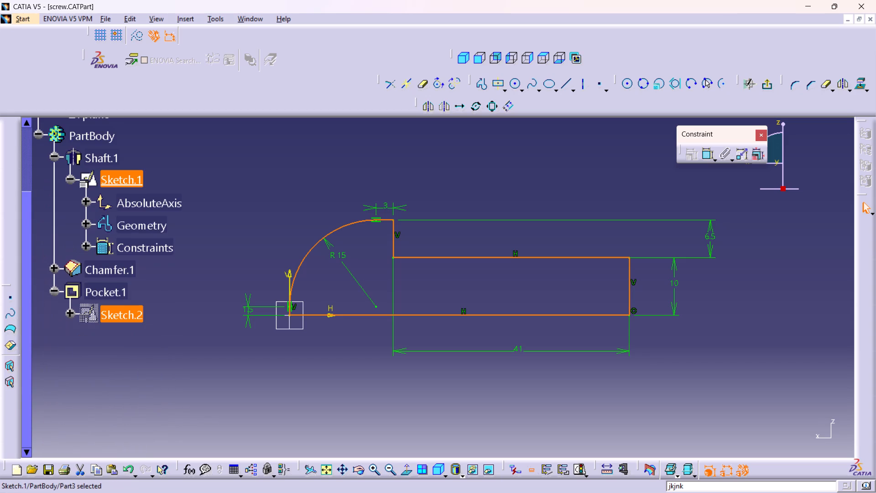
double_click(106, 316)
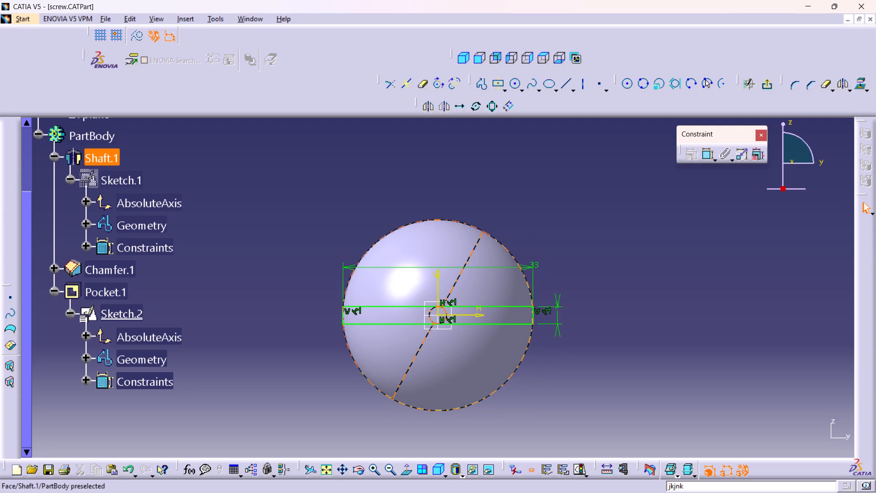
left_click(460, 64)
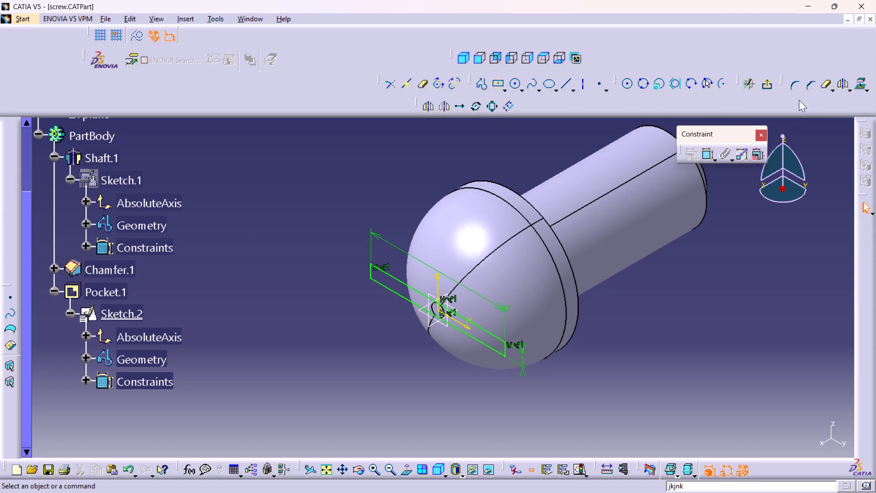
left_click(466, 56)
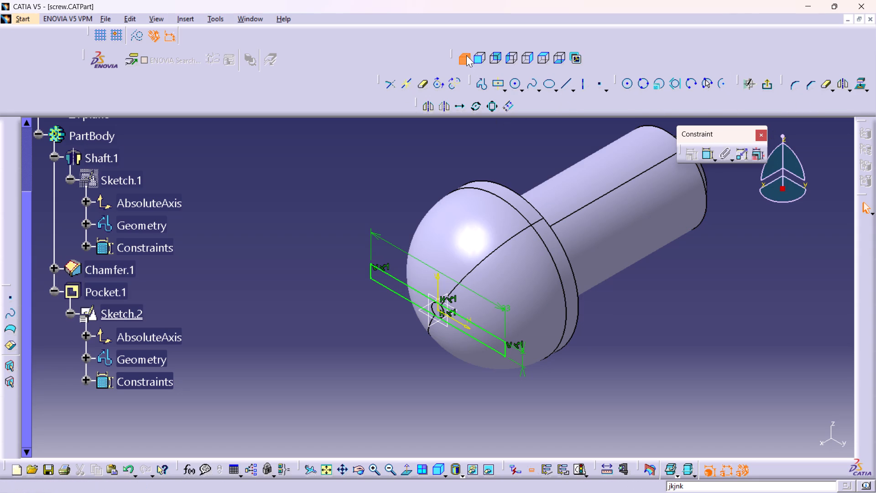
left_click(770, 89)
View the finished screw in isometric view and inspect the slot across its round head up close.
middle_click_drag(749, 309, 629, 295)
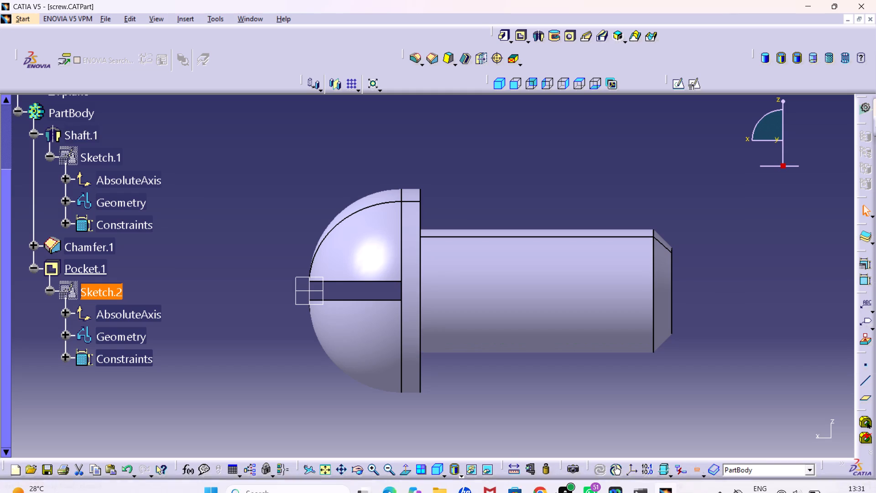
left_click(503, 82)
middle_click_drag(598, 334, 584, 289)
right_click_drag(598, 334, 597, 330)
middle_click_drag(633, 375, 658, 273)
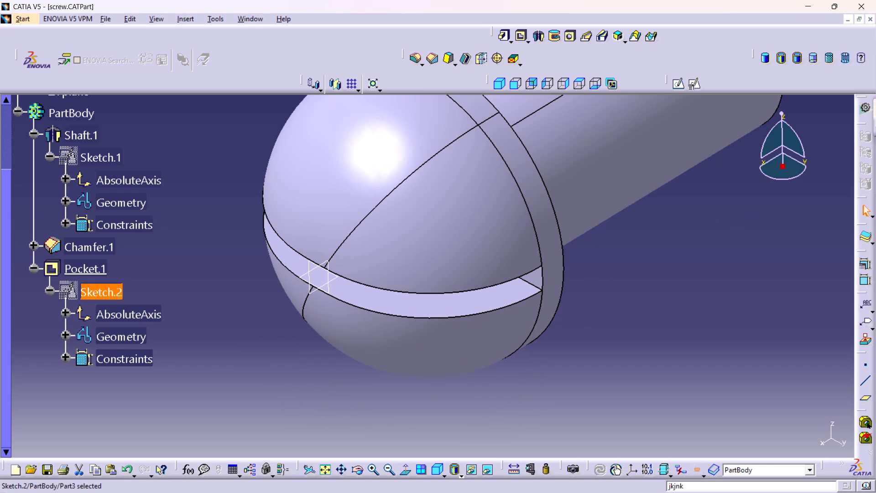
middle_click_drag(659, 231, 649, 288)
right_click_drag(659, 231, 657, 246)
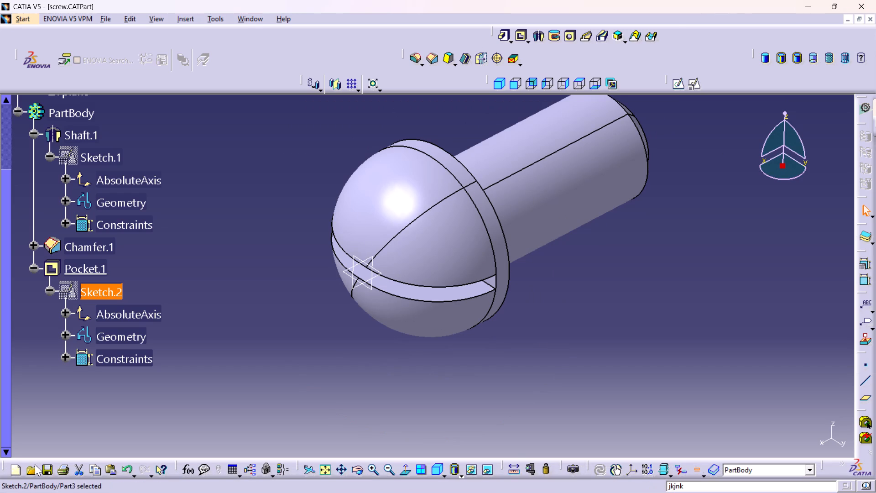
Open the retainer part from the butterfly folder.
left_click(30, 470)
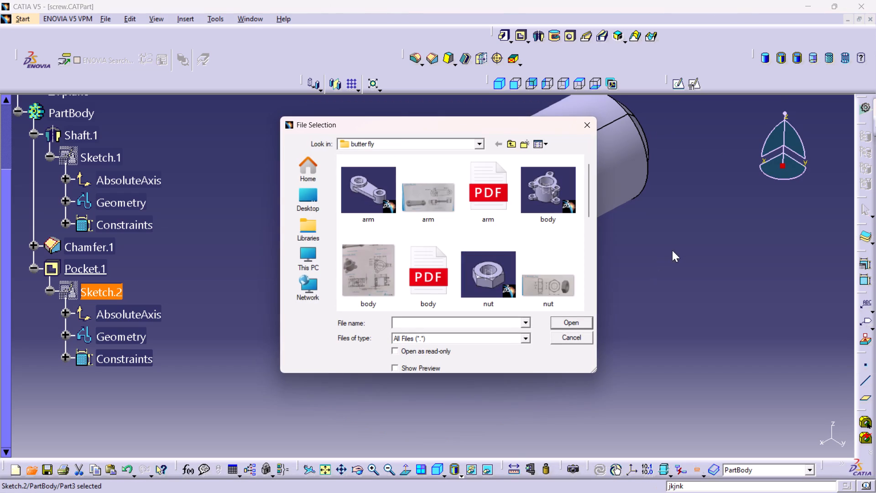
scroll(568, 215, "down", 2)
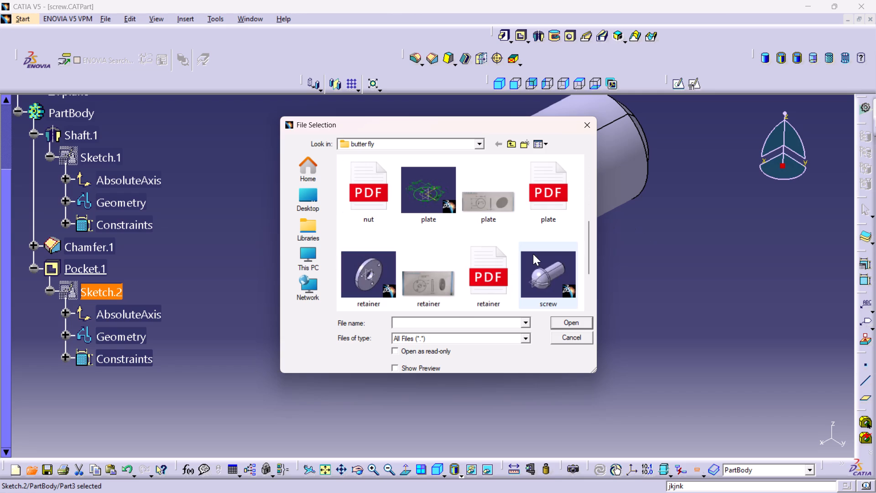
double_click(378, 284)
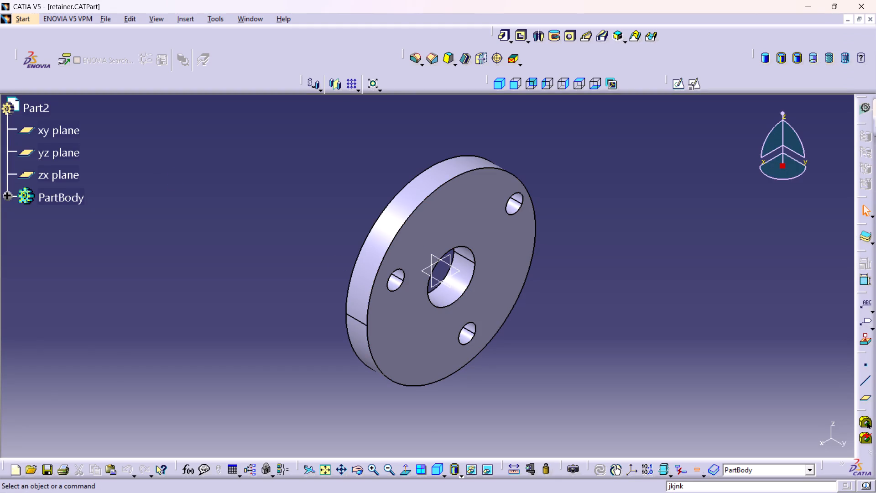
Delete Hole.3 and Hole.2 from the retainer's PartBody, including their aggregated elements.
left_click(7, 195)
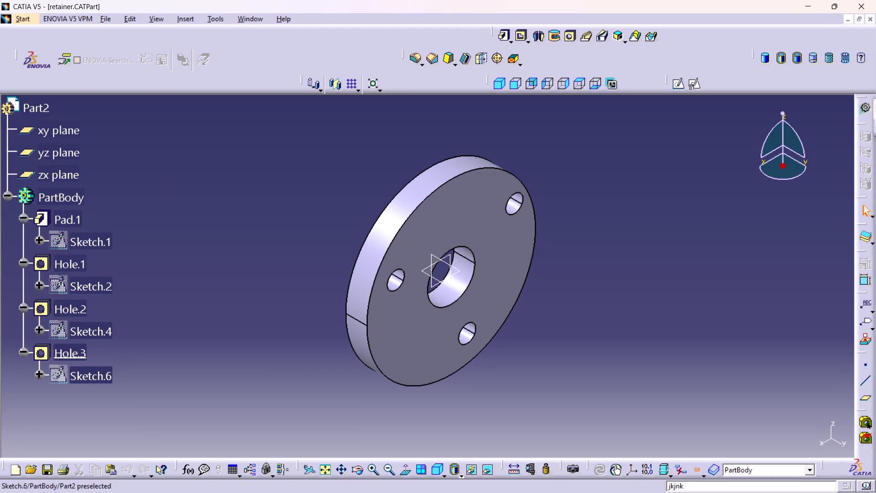
right_click(66, 357)
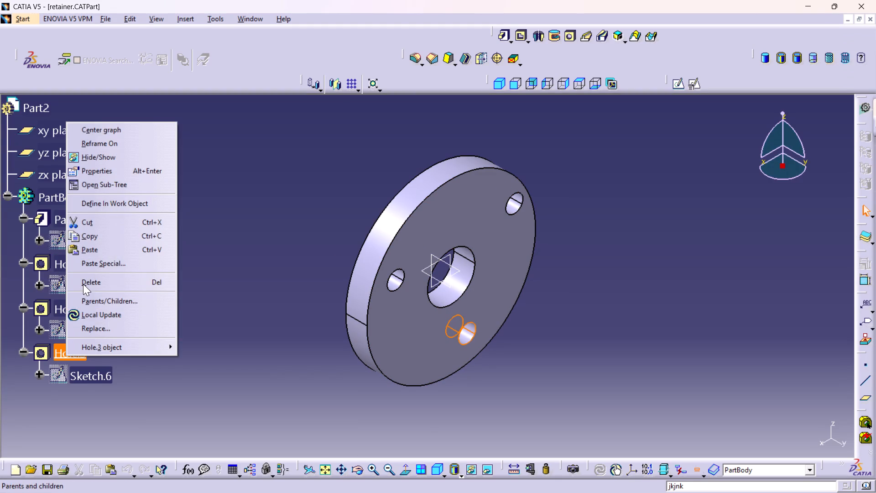
left_click(83, 284)
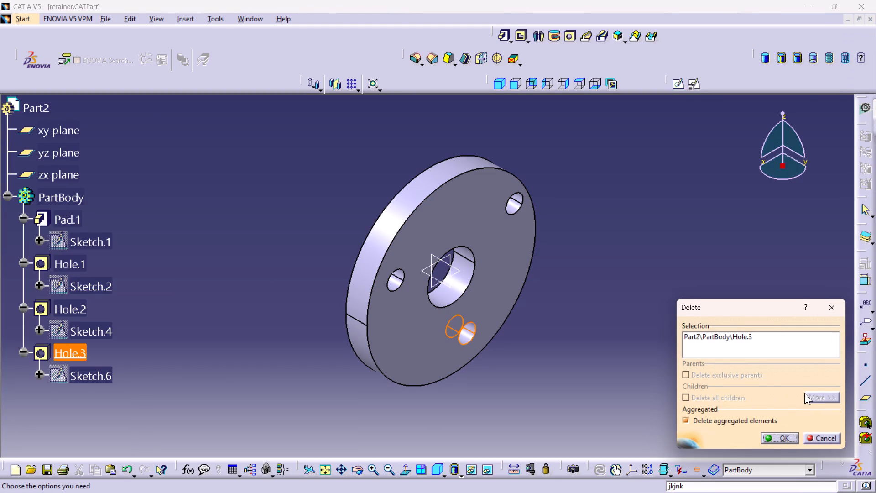
left_click(771, 438)
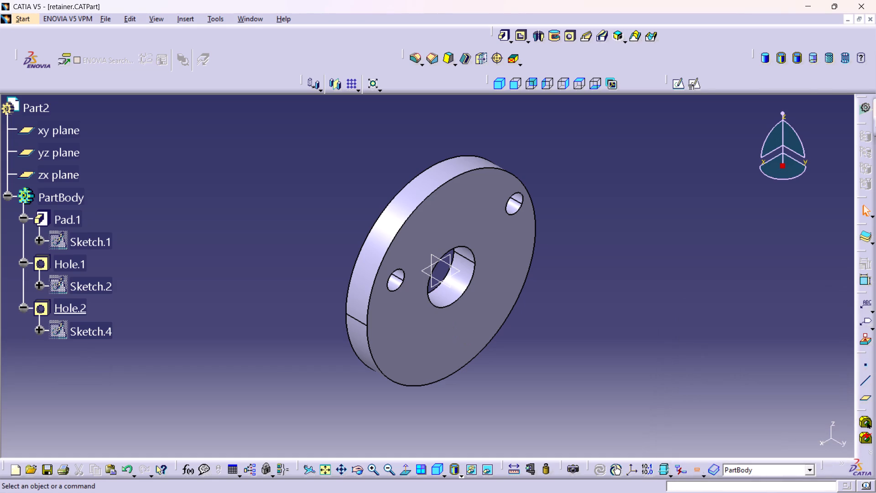
right_click(67, 316)
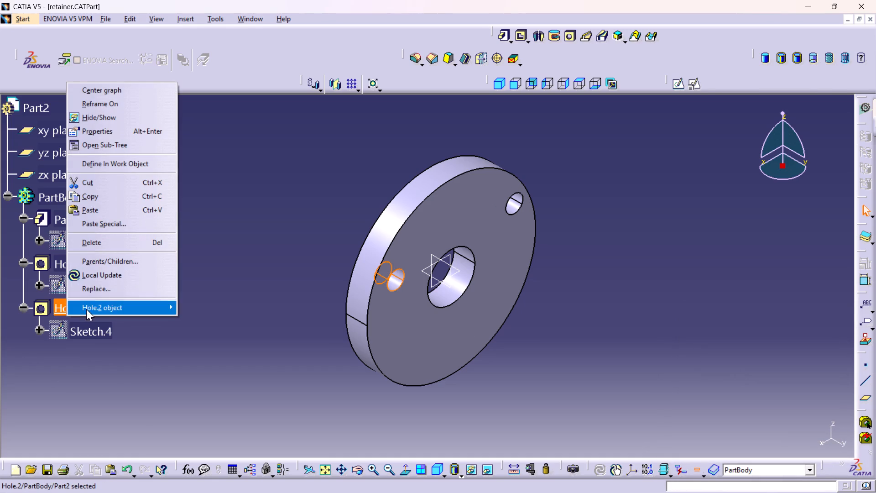
left_click(113, 248)
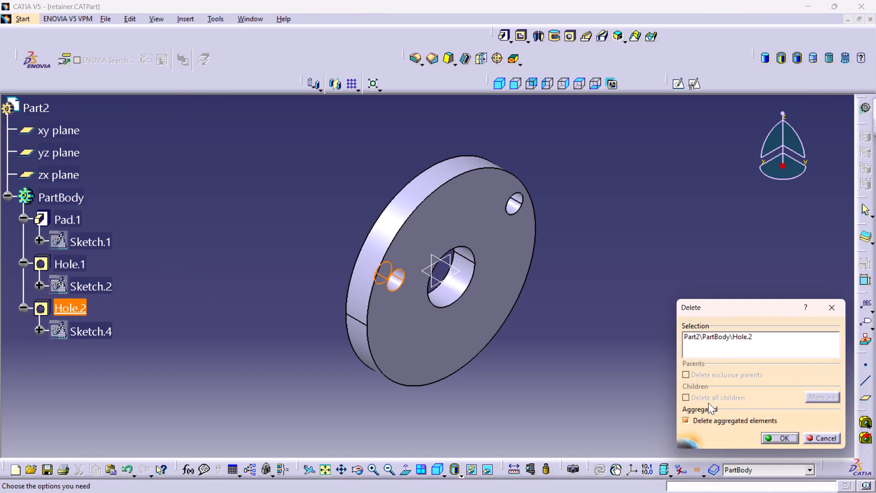
left_click(775, 435)
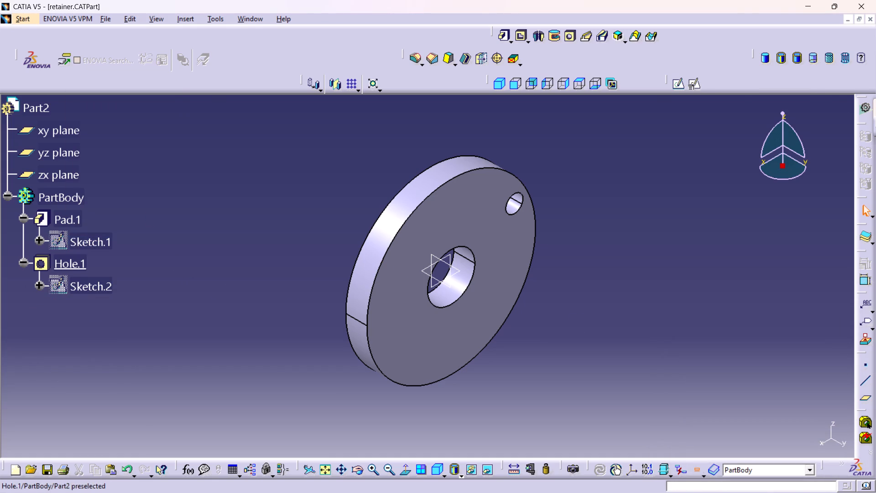
Open Sketch.2 under Hole.1, examine the dimensions positioning the small hole's centre, and leave the sketch.
double_click(87, 287)
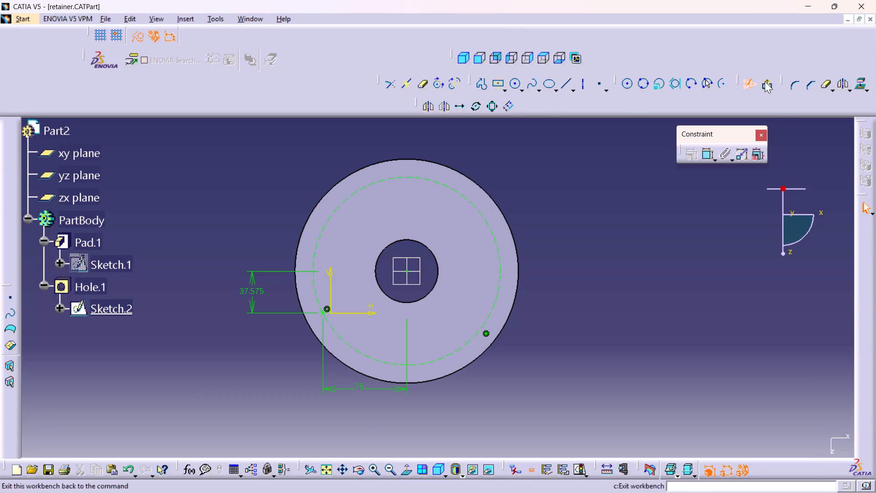
left_click(774, 83)
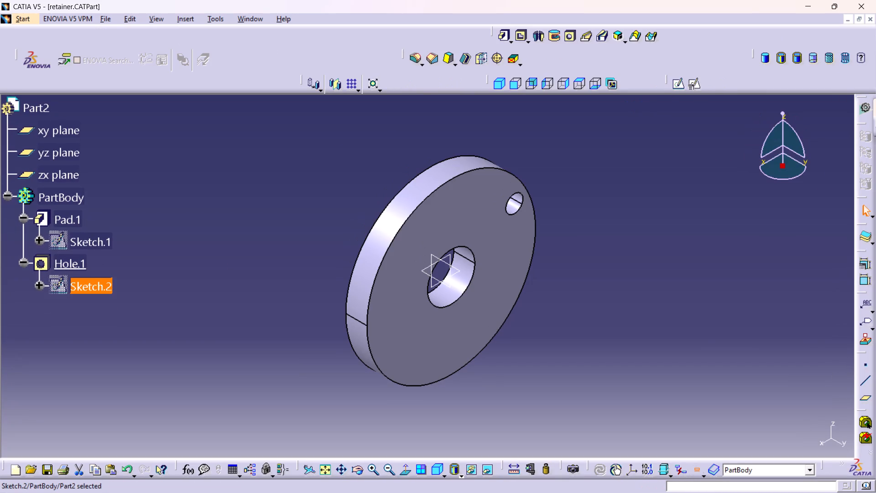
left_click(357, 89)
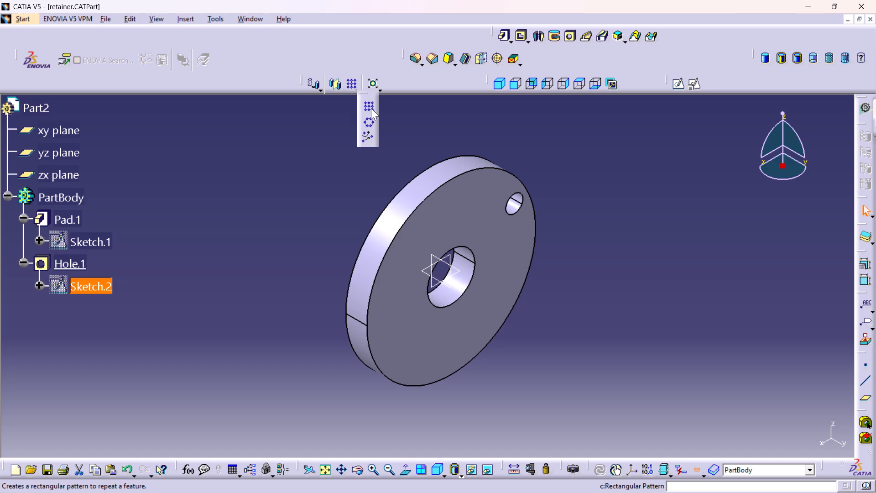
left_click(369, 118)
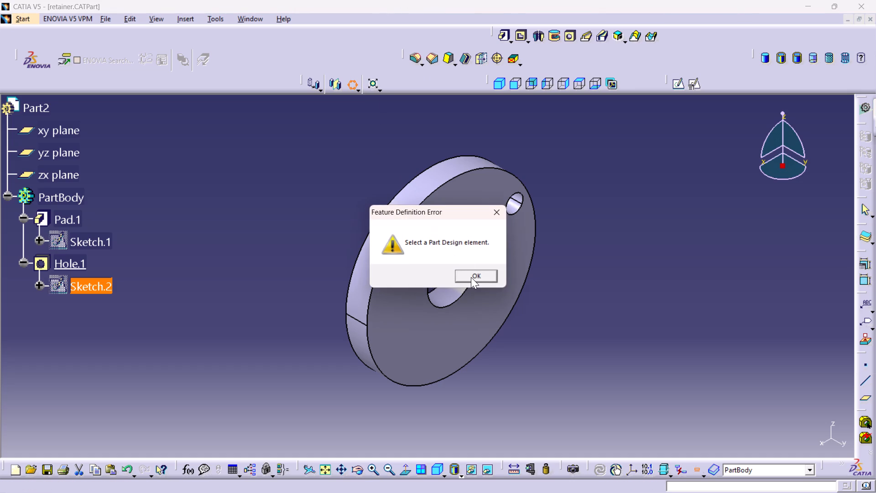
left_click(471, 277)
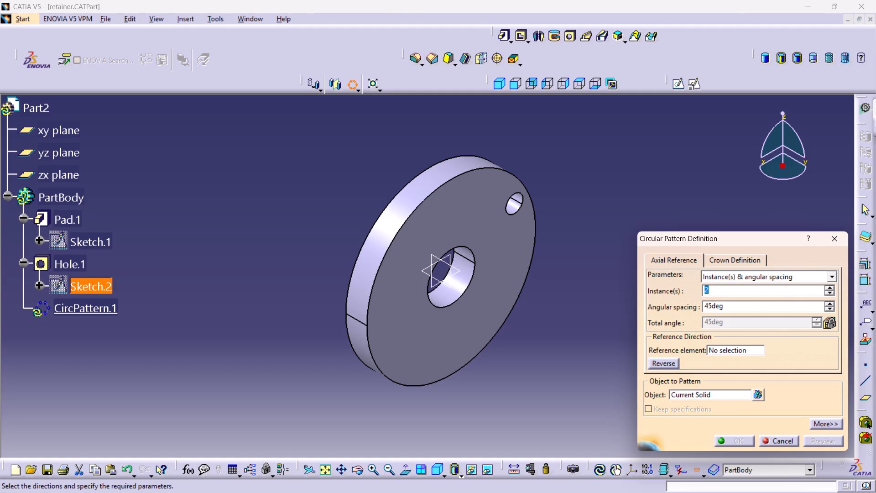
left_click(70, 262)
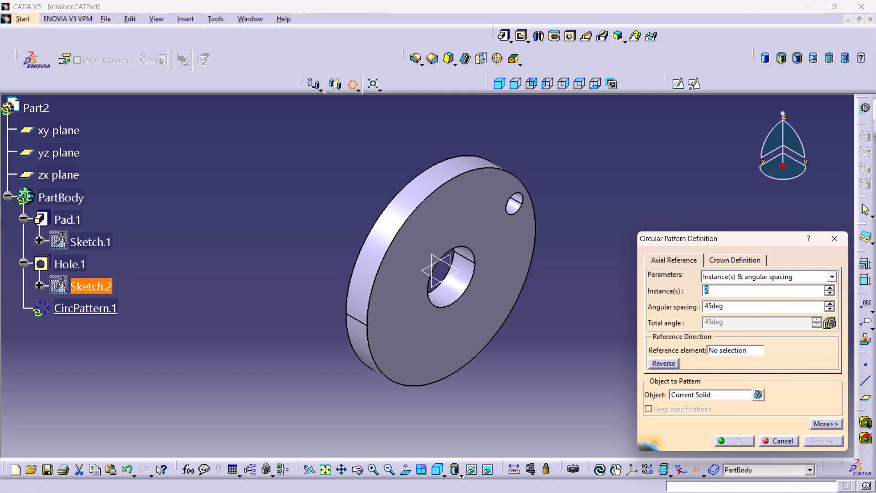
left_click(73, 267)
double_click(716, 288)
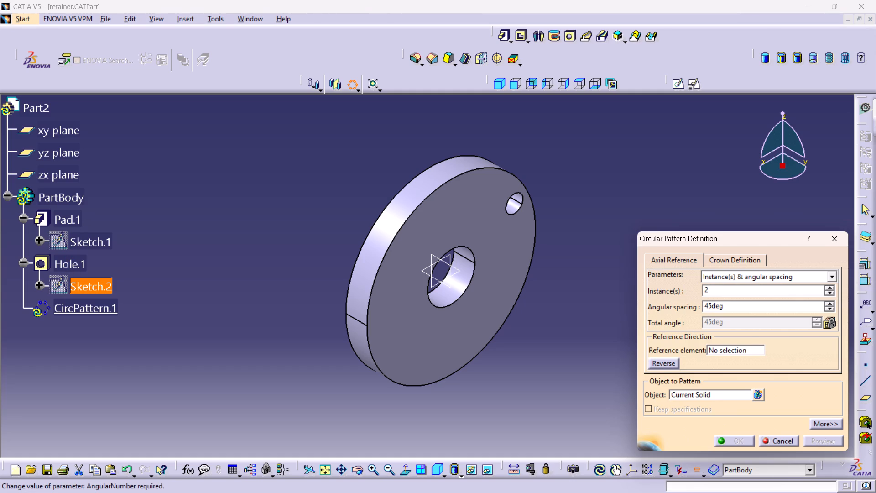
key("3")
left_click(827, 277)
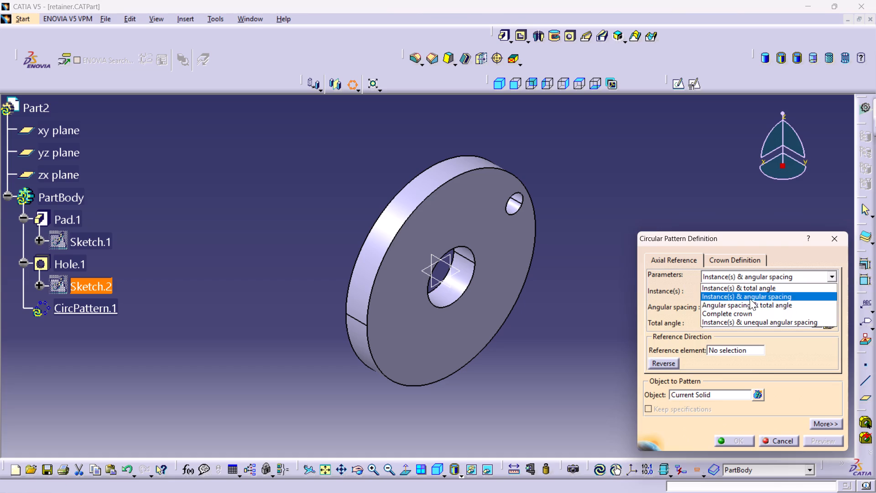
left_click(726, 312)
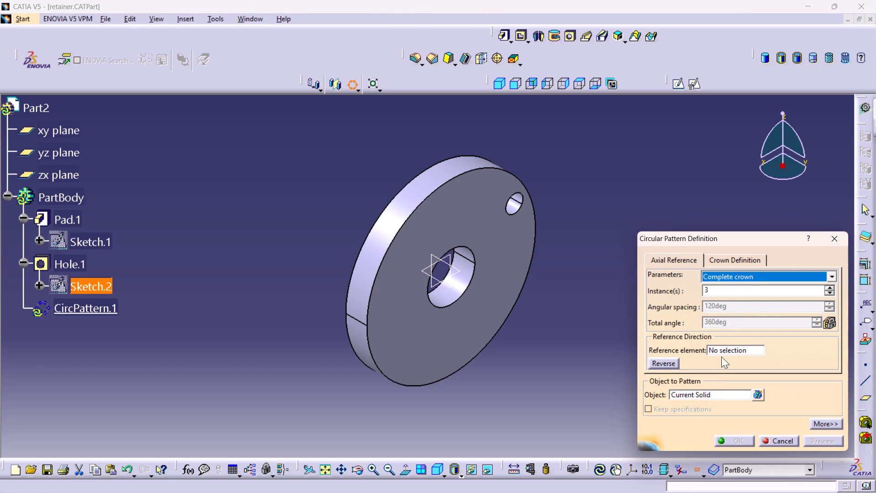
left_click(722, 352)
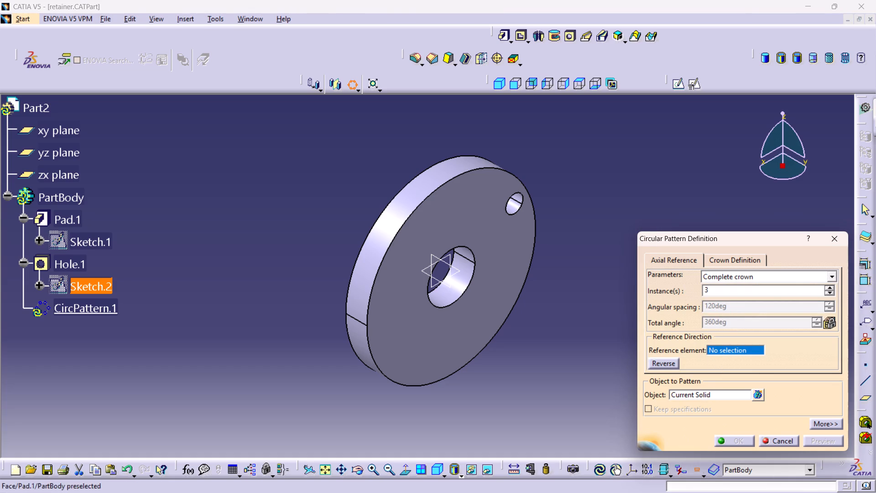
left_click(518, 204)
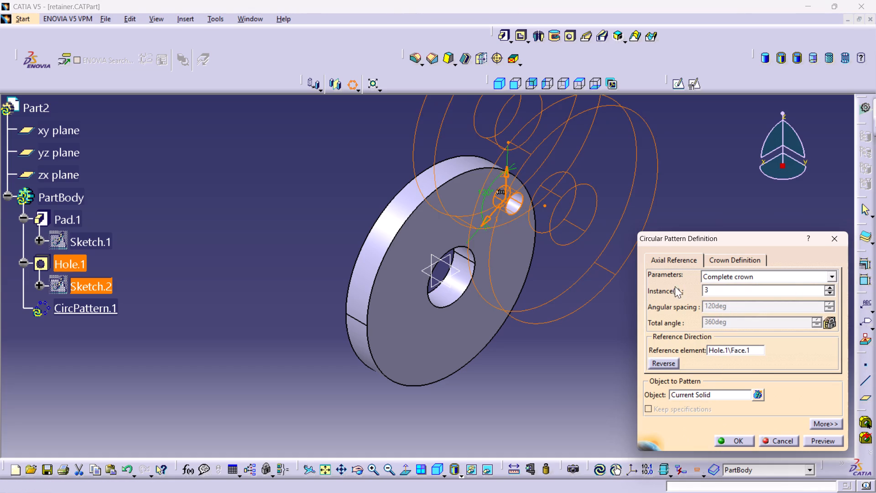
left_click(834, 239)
Start a circular pattern of Hole.1 with 3 instances, using the Complete crown parameters.
left_click(71, 265)
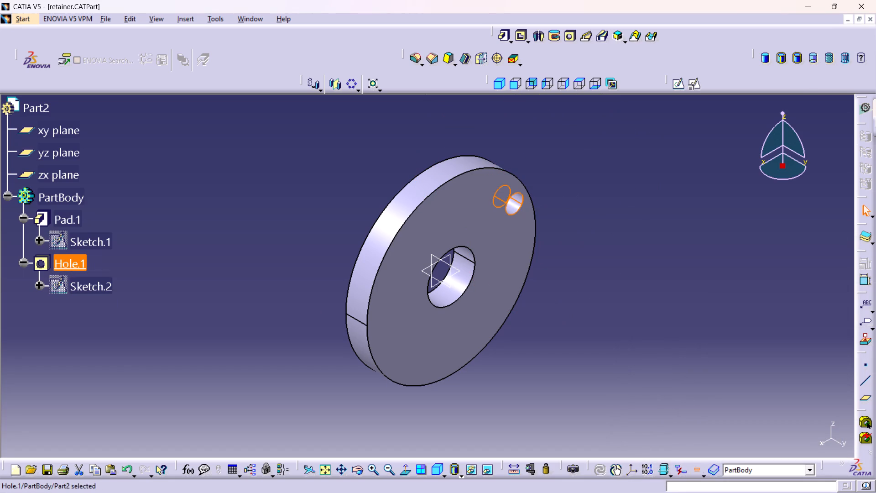
left_click(349, 86)
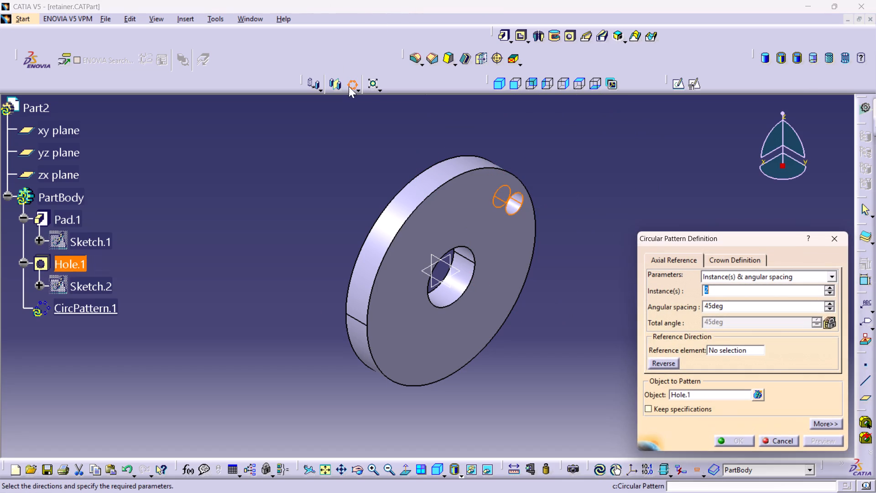
key("3")
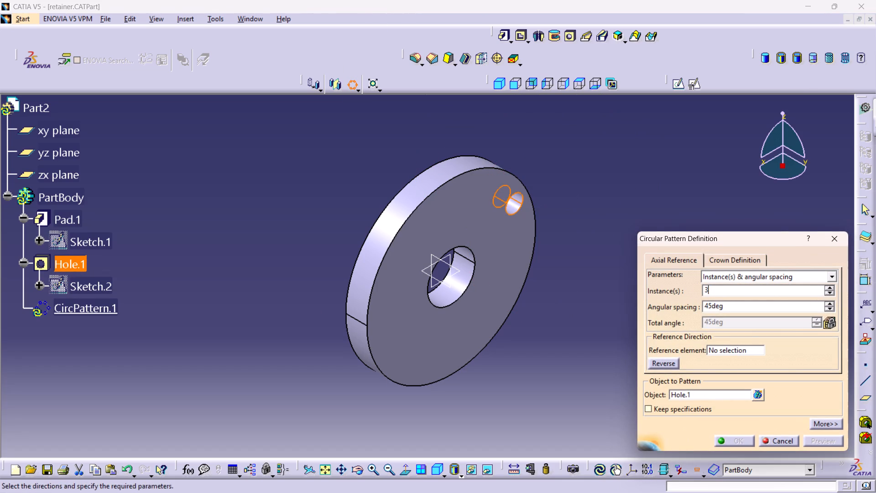
left_click(832, 276)
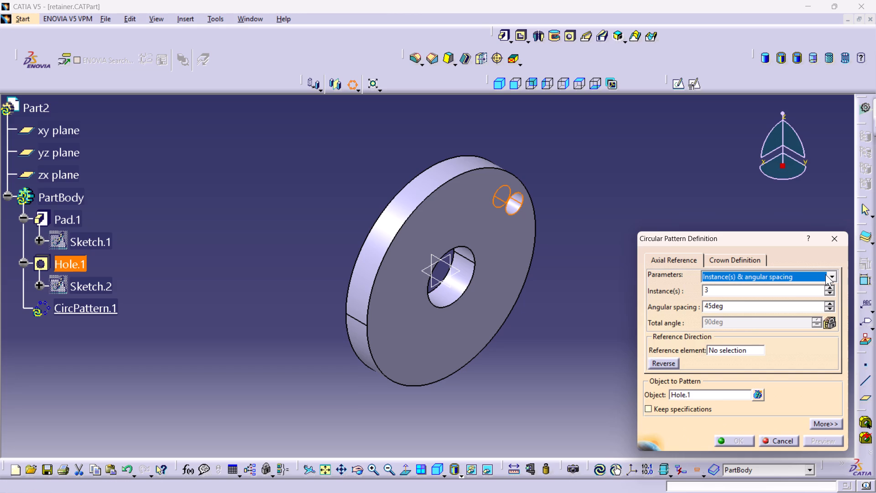
left_click(825, 274)
left_click(734, 317)
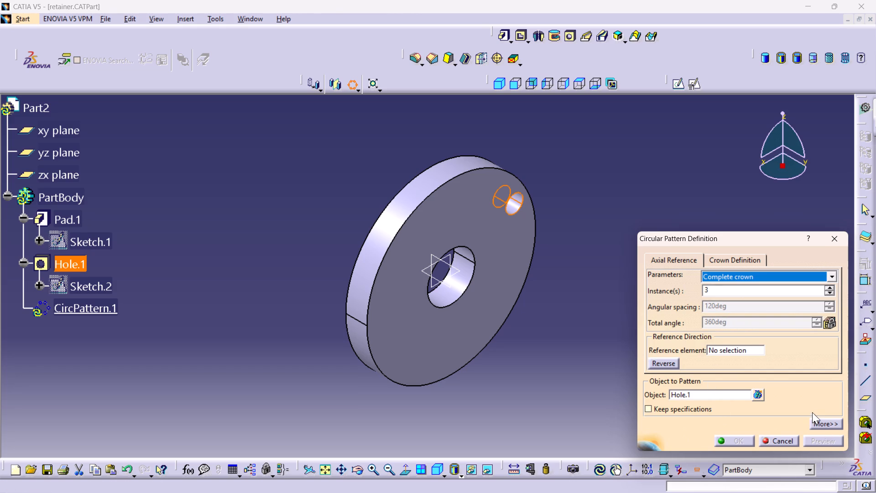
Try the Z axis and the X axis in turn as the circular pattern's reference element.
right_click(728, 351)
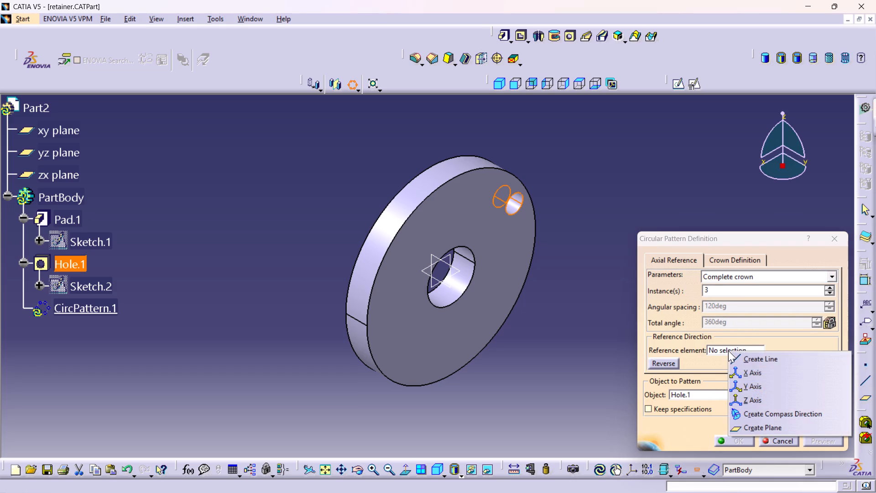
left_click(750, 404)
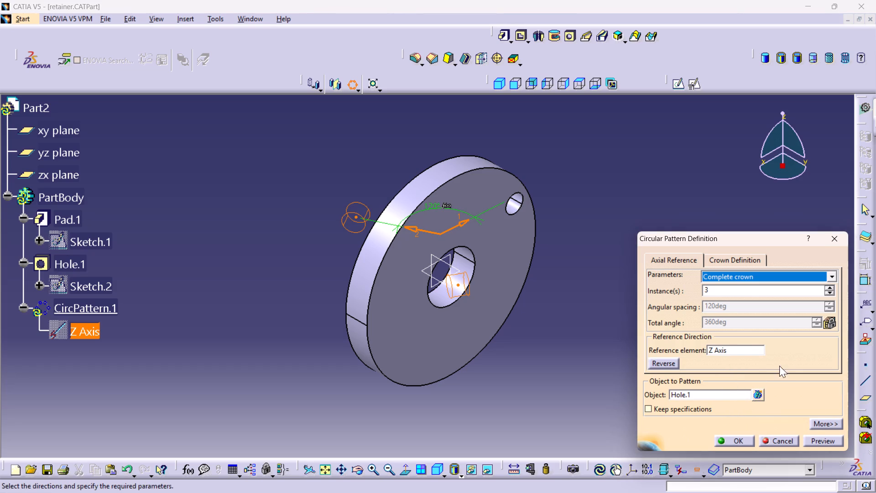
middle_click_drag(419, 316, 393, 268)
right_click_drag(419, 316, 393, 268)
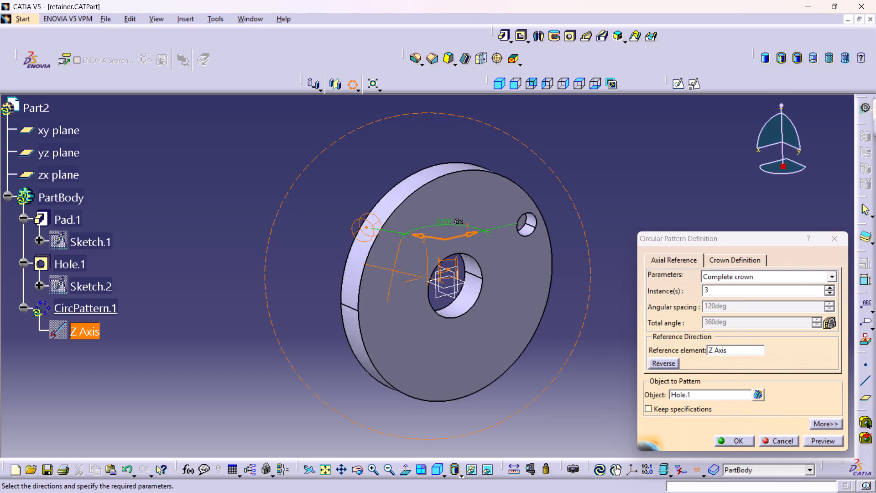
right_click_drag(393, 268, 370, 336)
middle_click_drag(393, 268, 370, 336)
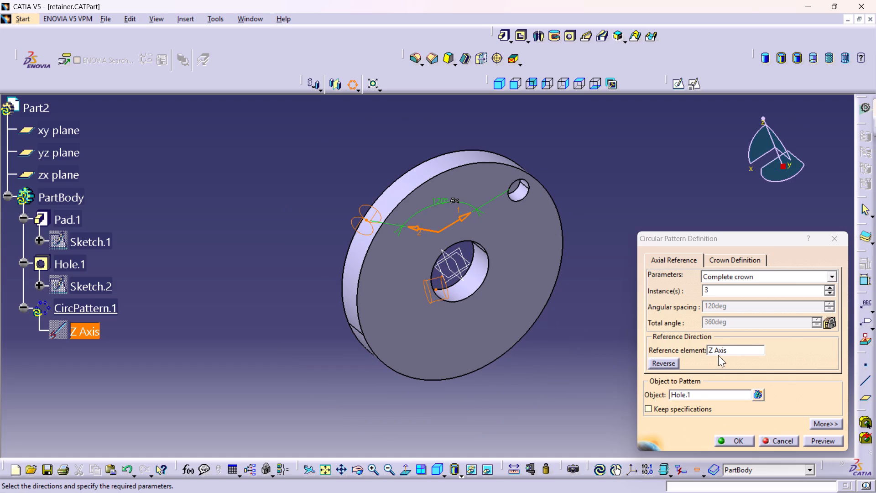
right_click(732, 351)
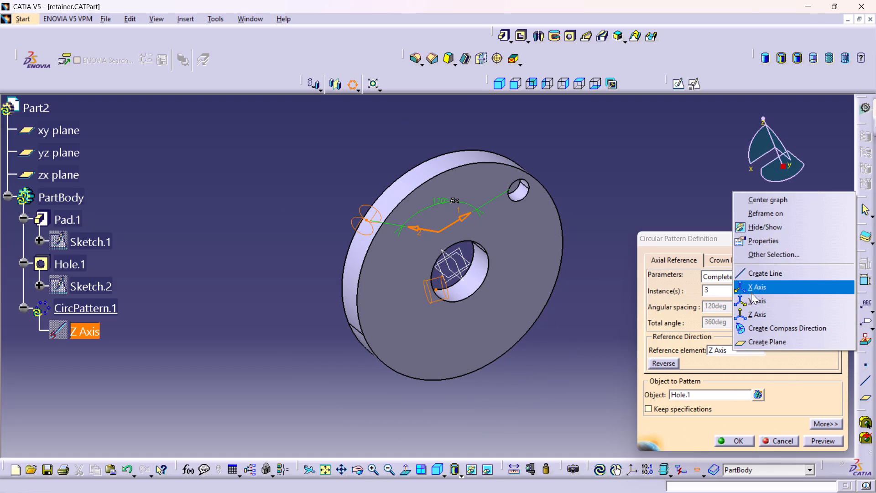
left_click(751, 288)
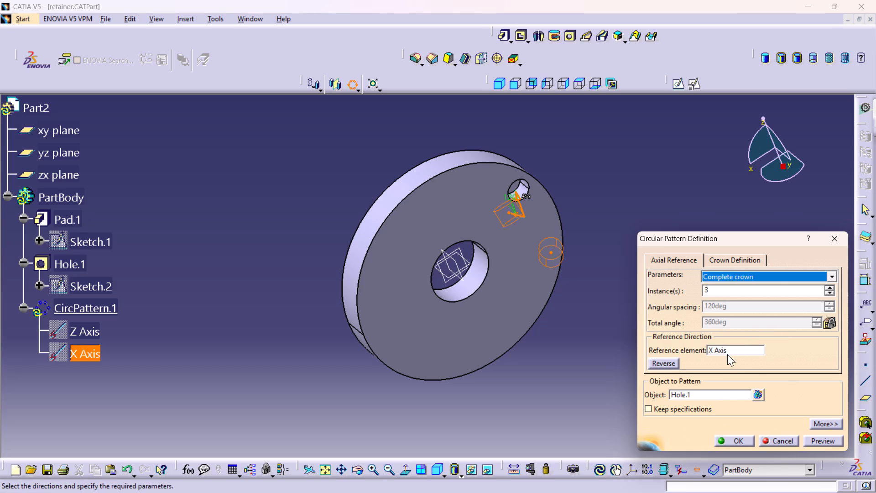
Set the Y axis as the pattern's reference element, preview the holes around the retainer's centre and create the pattern.
right_click(727, 354)
right_click(726, 350)
left_click(742, 302)
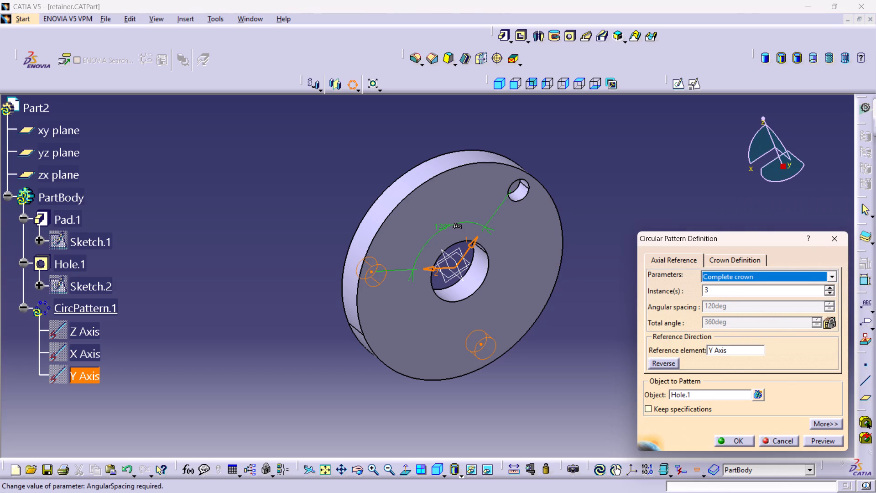
middle_click_drag(426, 390, 360, 309)
right_click_drag(424, 388, 360, 309)
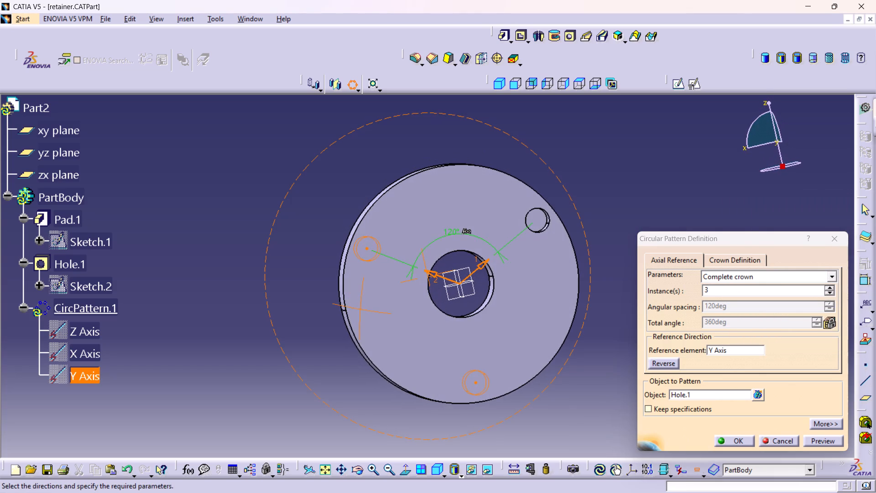
right_click_drag(360, 309, 355, 309)
middle_click_drag(360, 309, 355, 309)
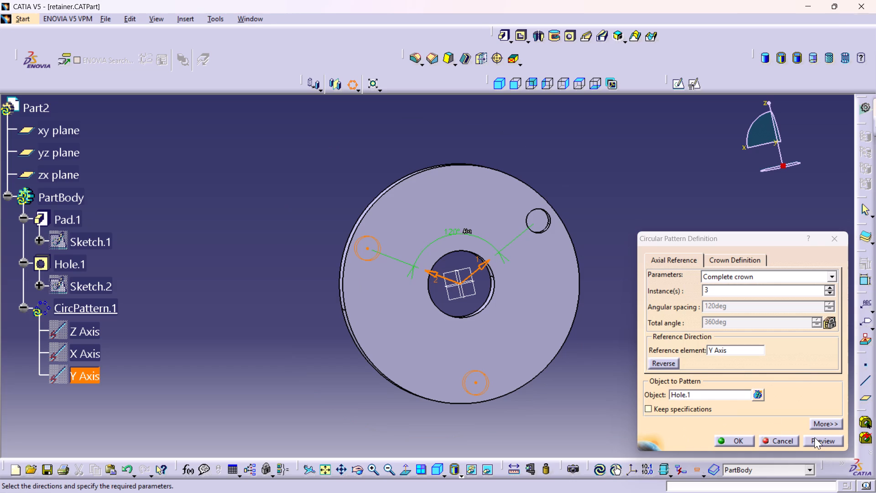
left_click(814, 437)
left_click(732, 441)
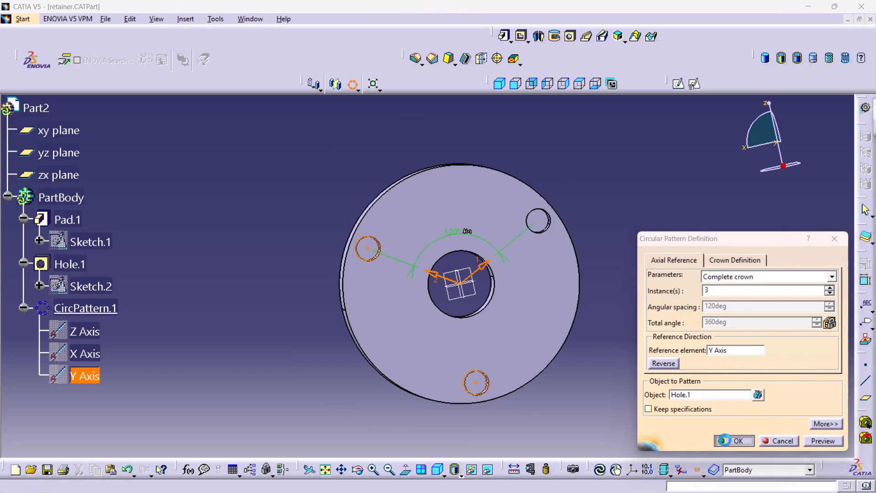
left_click(571, 436)
Examine the patterned holes around the retainer in isometric view and face-on.
middle_click_drag(403, 390, 447, 417)
right_click_drag(403, 390, 447, 417)
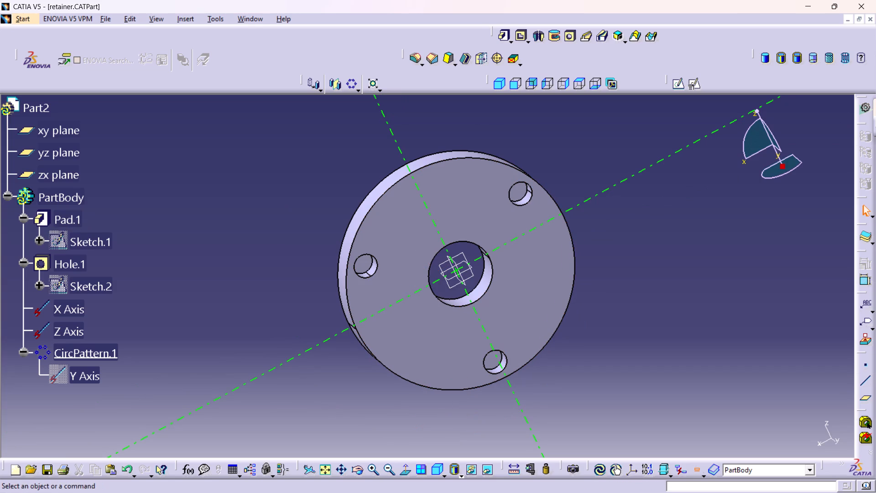
left_click(501, 83)
left_click(507, 82)
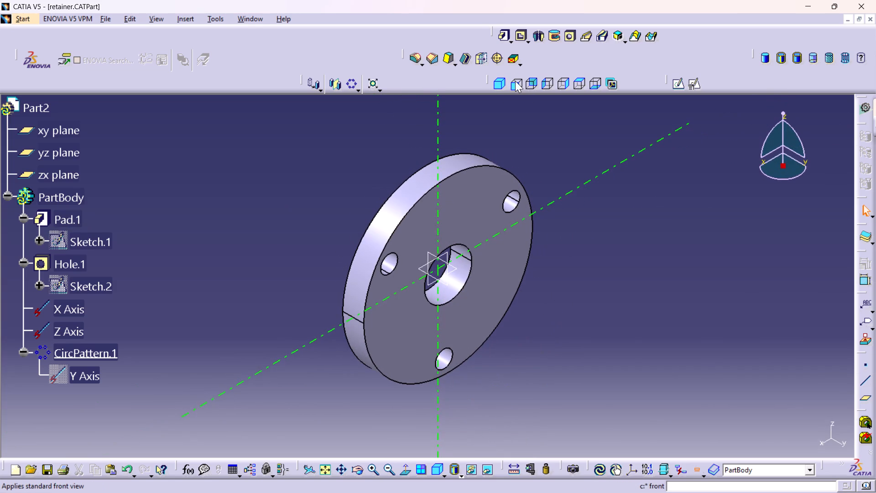
left_click(516, 81)
left_click(536, 85)
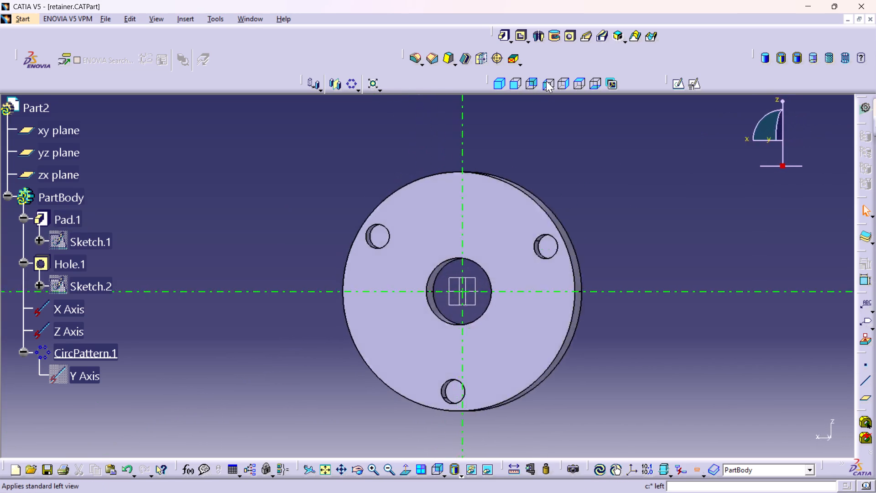
left_click(560, 86)
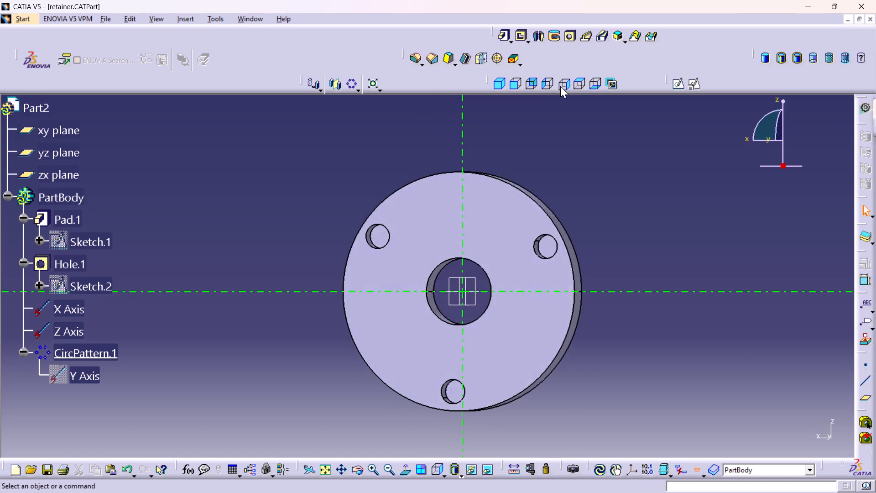
middle_click_drag(636, 239, 640, 215)
right_click(636, 239)
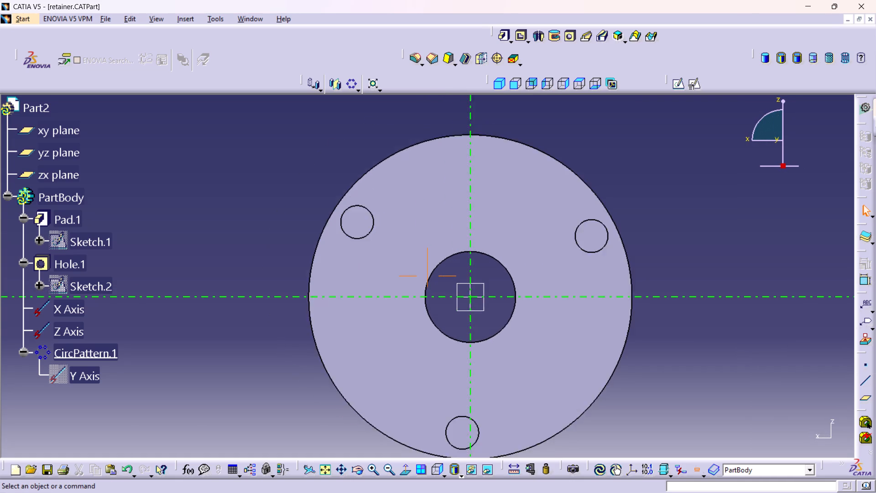
middle_click_drag(640, 215, 649, 236)
middle_click_drag(637, 254, 628, 218)
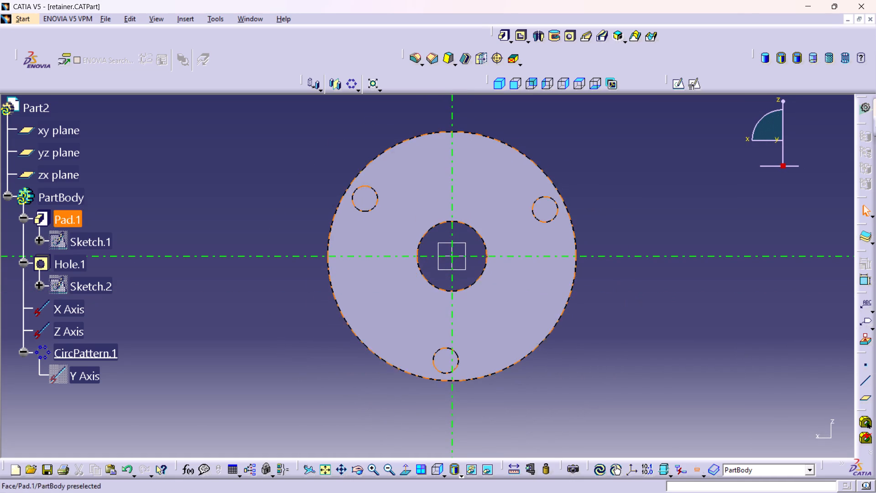
Delete the leftover X Axis and Z Axis elements from the retainer's PartBody.
right_click(63, 304)
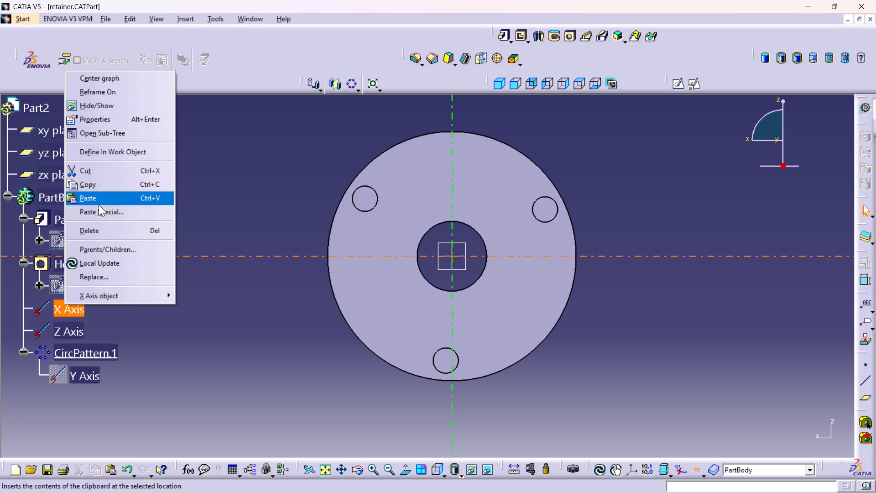
left_click(94, 234)
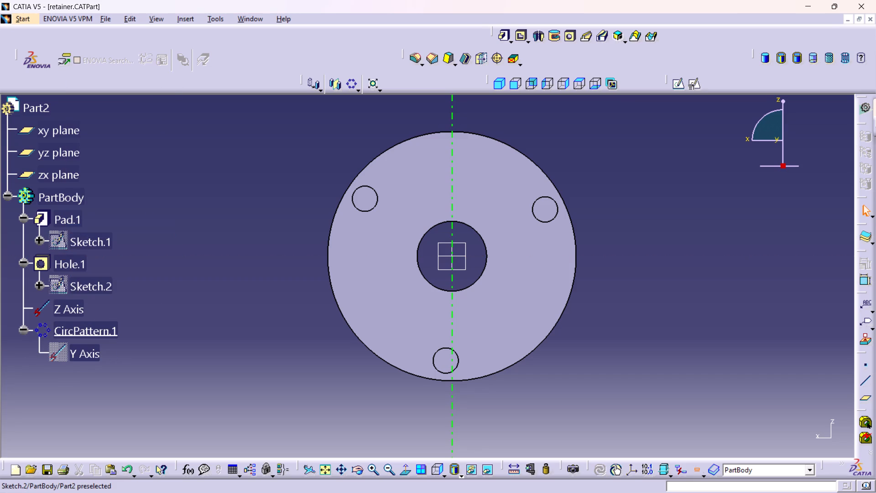
right_click(64, 311)
left_click(99, 240)
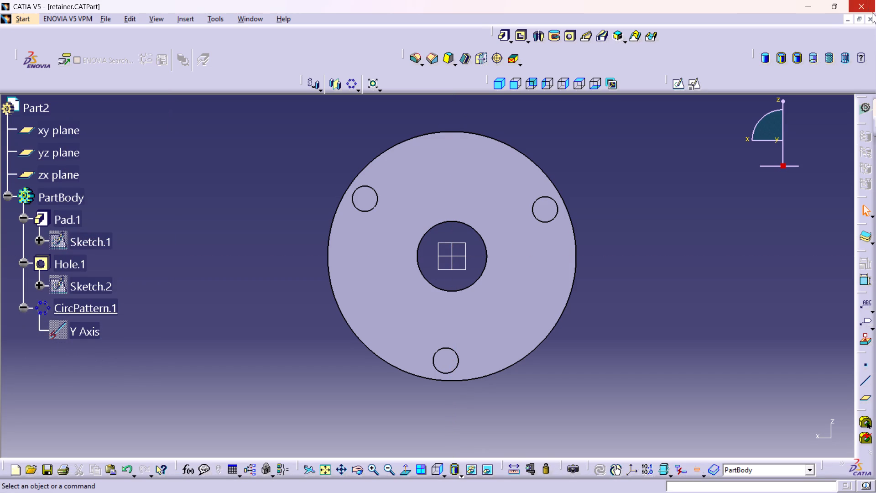
Save the retainer part.
key("ctrl+s")
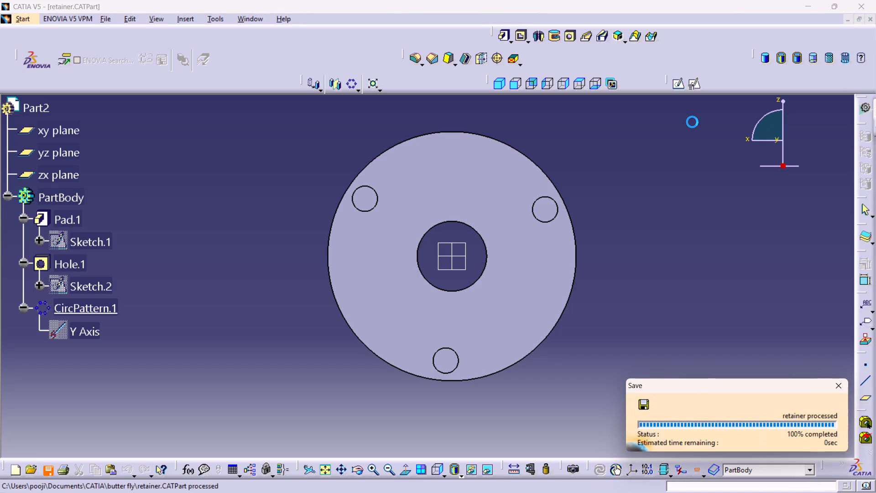
Close the retainer part document to return to the screw part.
left_click(871, 18)
Save the screw part.
middle_click_drag(601, 294, 547, 378)
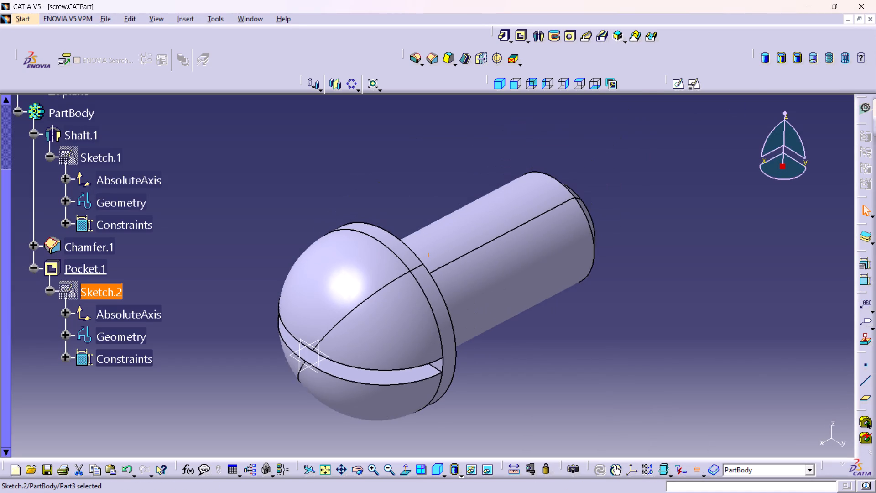
middle_click_drag(547, 378, 547, 379)
middle_click(541, 348)
right_click(541, 348)
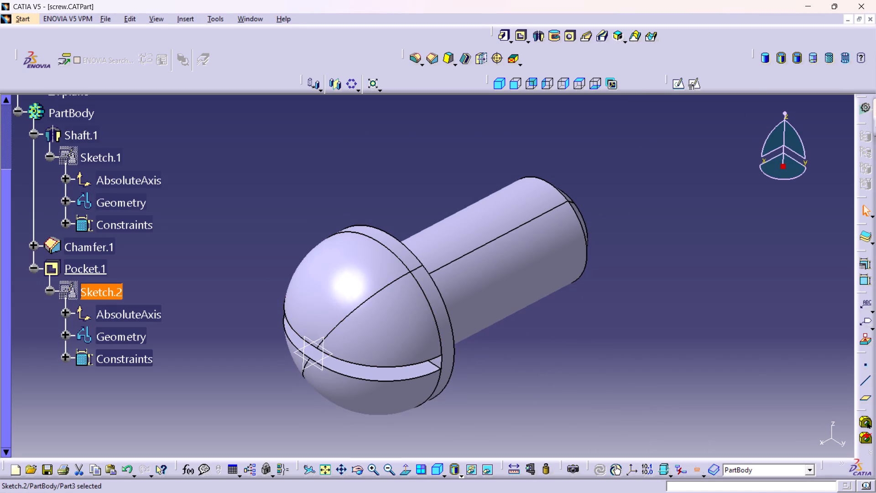
middle_click_drag(592, 315, 600, 322)
right_click_drag(592, 315, 596, 316)
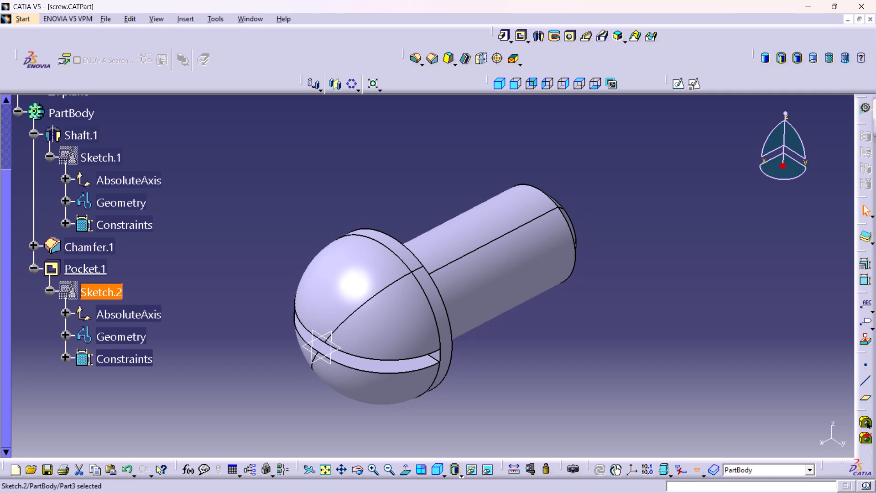
key("ctrl+s")
Print the screw part with Microsoft Print to PDF, saving the output as screw in the butter fly folder.
key("ctrl+p")
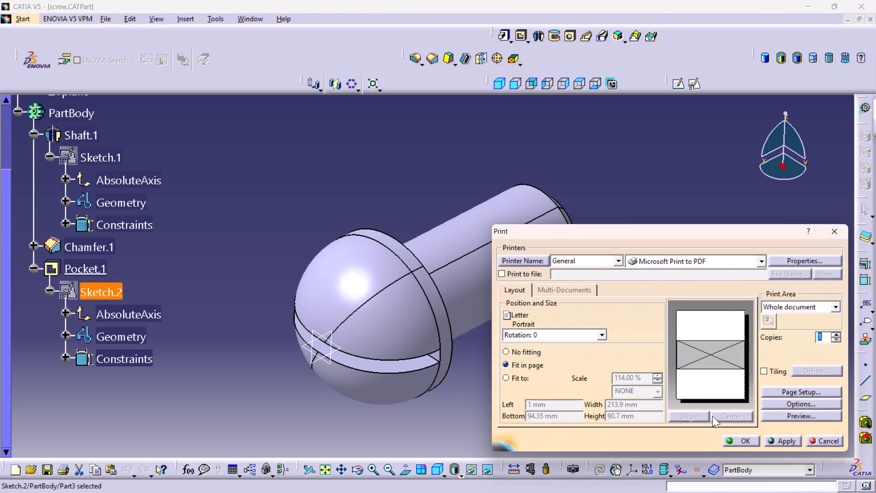
left_click(732, 439)
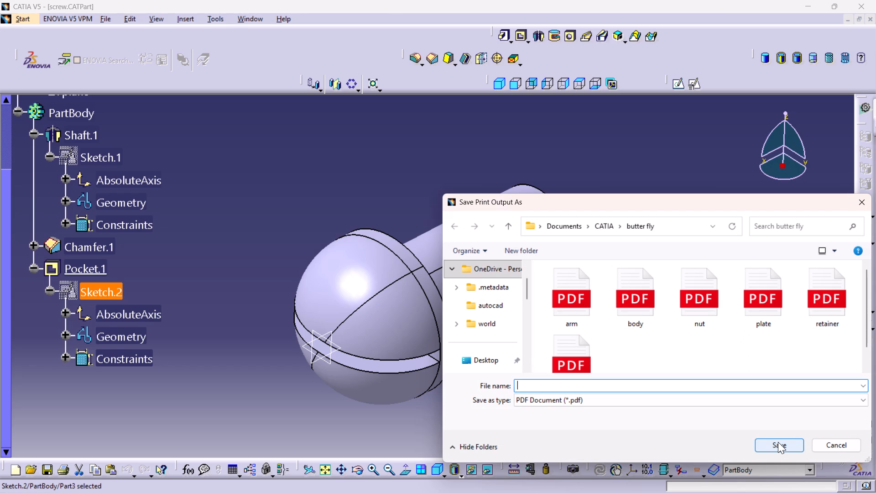
type("screw")
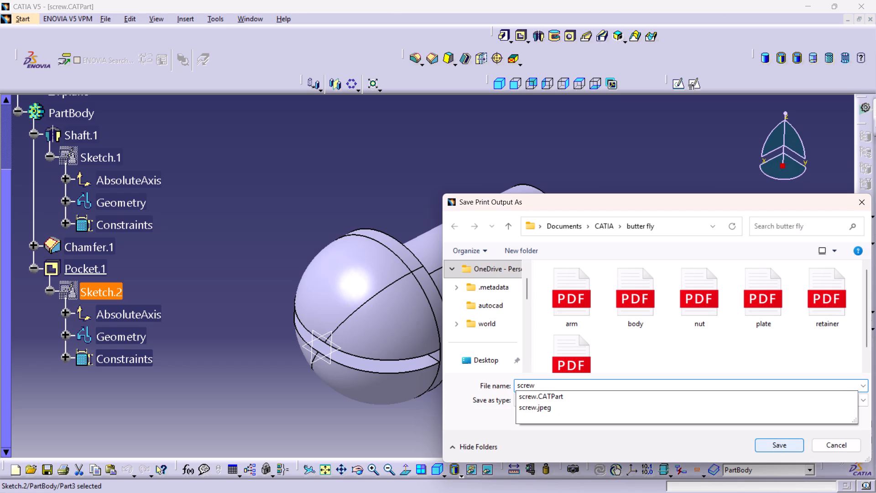
left_click(782, 446)
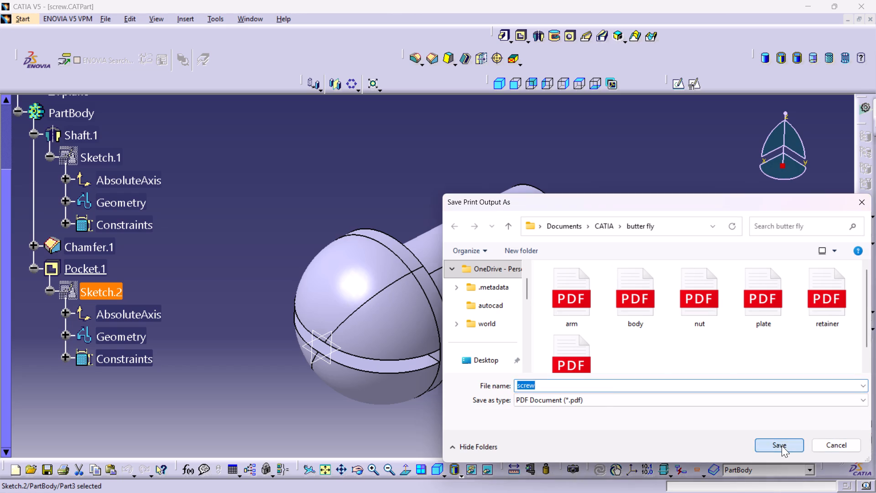